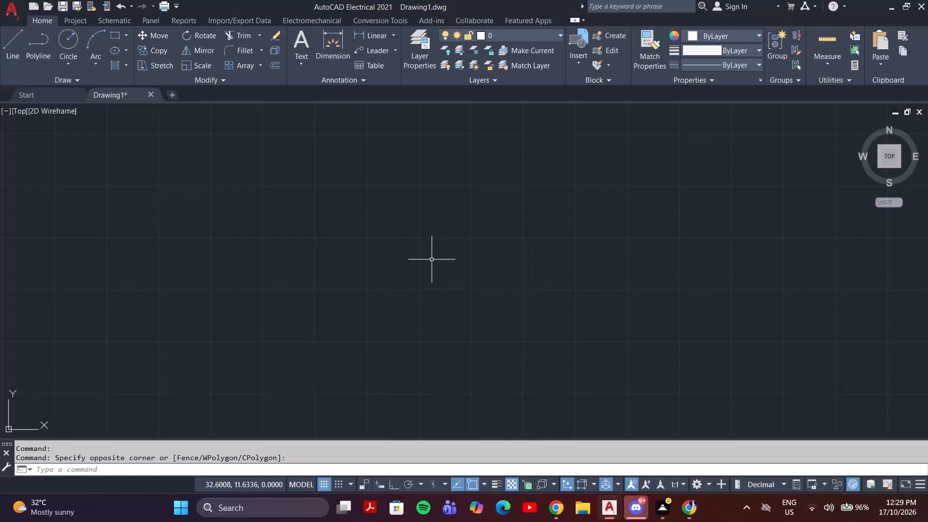
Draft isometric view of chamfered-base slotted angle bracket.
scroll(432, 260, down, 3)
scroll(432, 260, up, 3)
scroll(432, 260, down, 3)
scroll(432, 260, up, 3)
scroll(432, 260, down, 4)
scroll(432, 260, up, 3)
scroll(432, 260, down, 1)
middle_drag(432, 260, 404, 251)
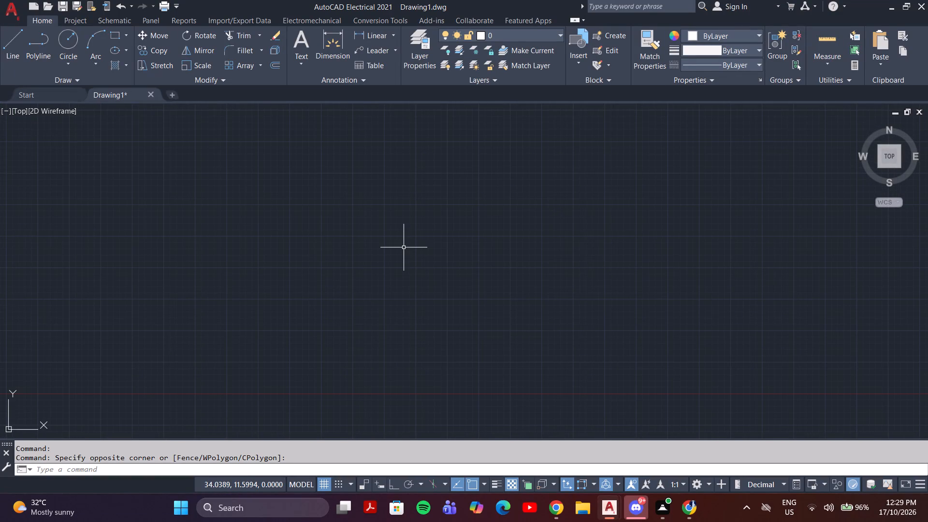
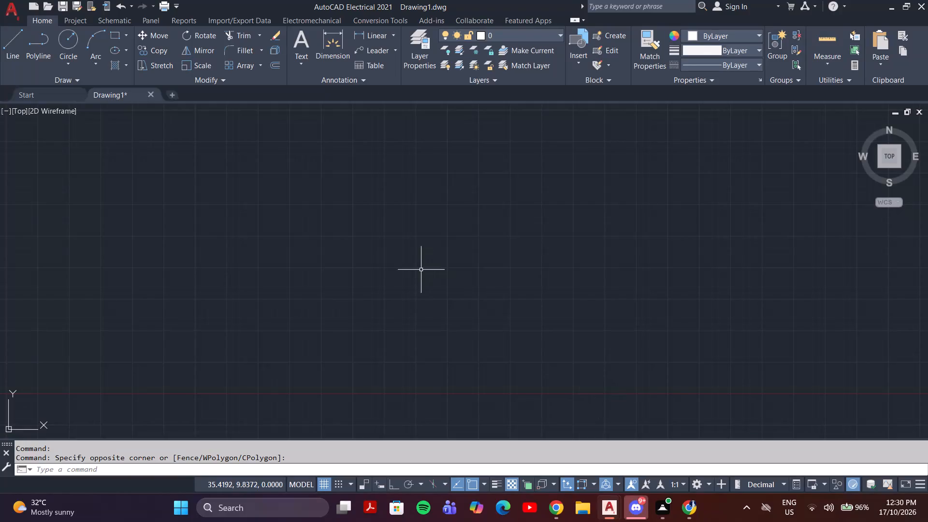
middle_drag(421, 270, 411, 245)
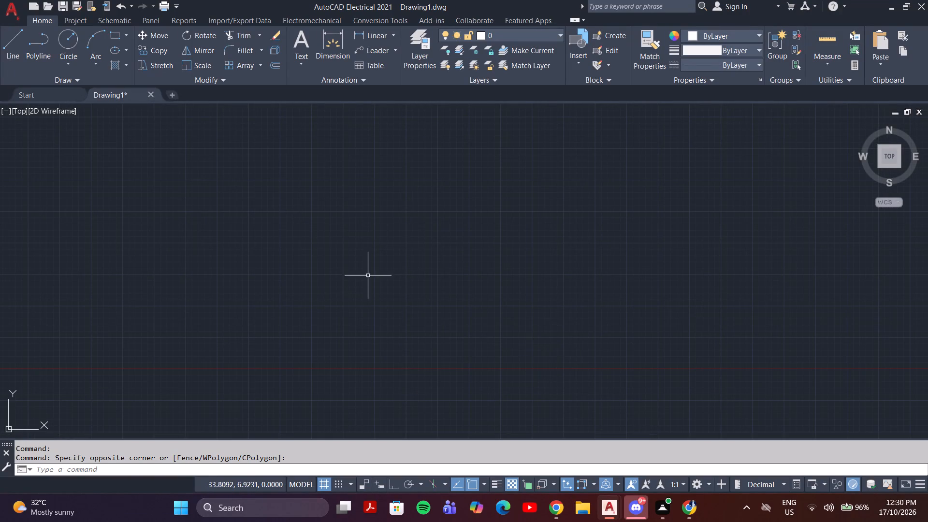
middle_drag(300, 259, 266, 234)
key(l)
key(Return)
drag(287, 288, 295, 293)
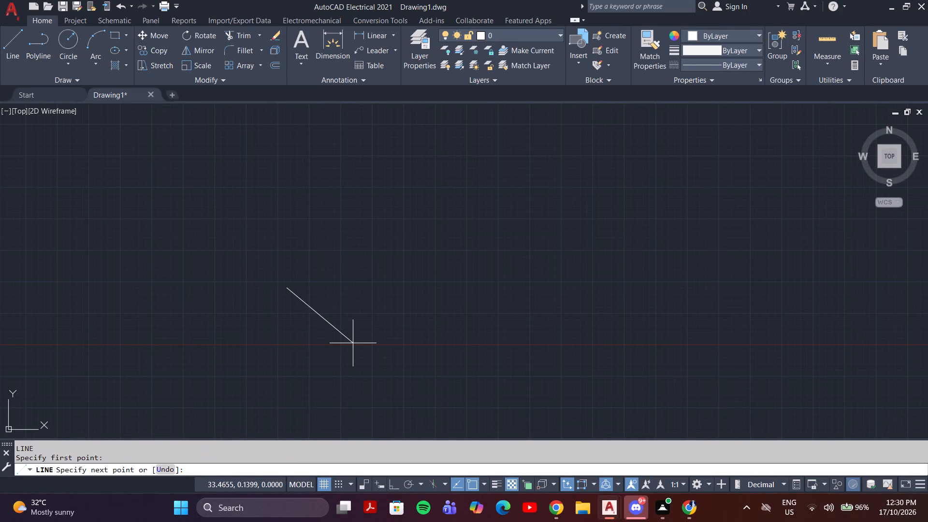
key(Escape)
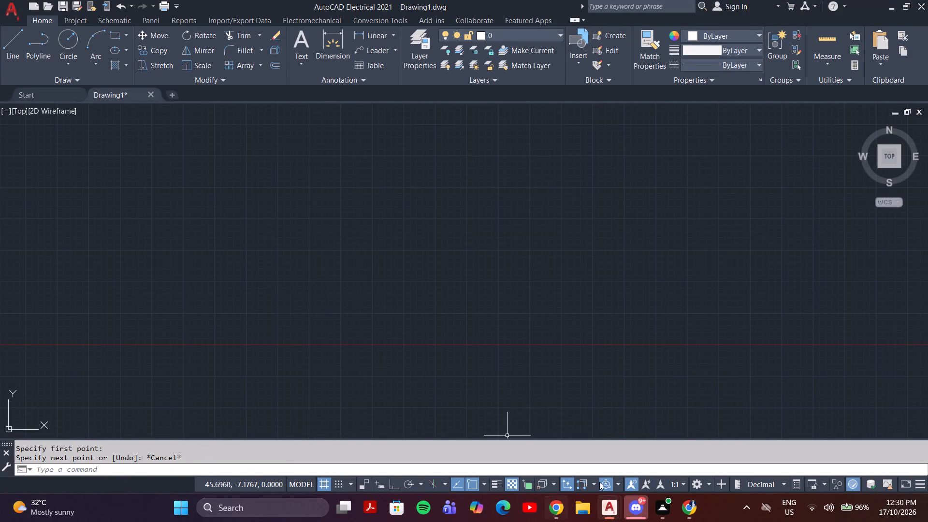
Turn on isometric drafting with the left isoplane.
click(429, 487)
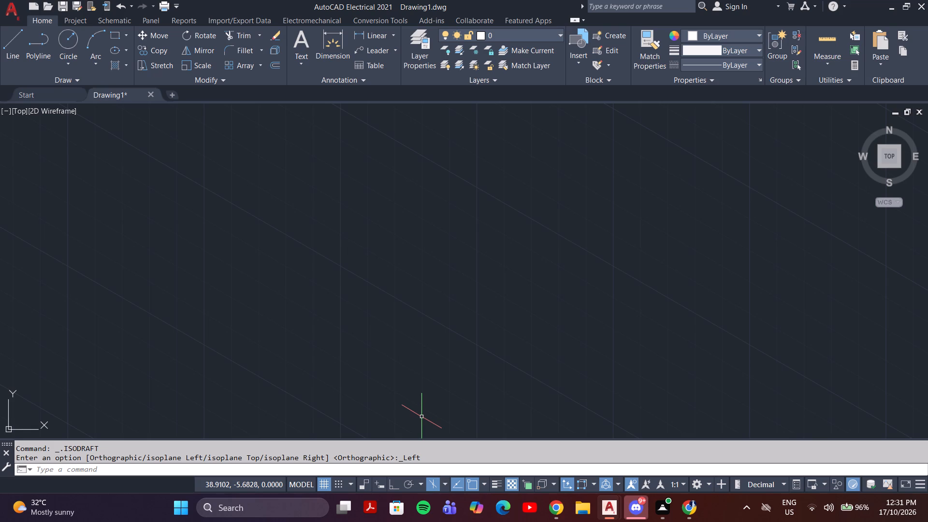
Configure the drawing units to a length precision of 0.0 and an insertion scale in millimeters.
text(un)
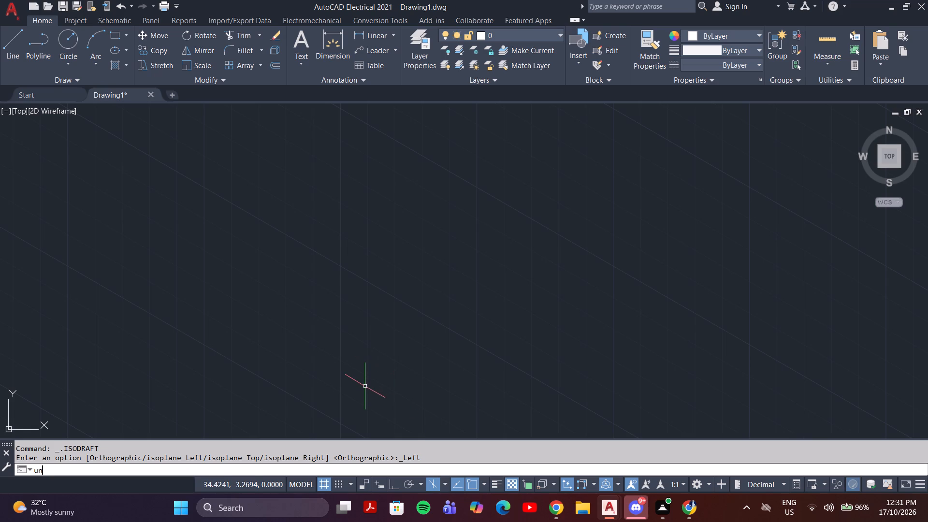
key(Return)
click(402, 193)
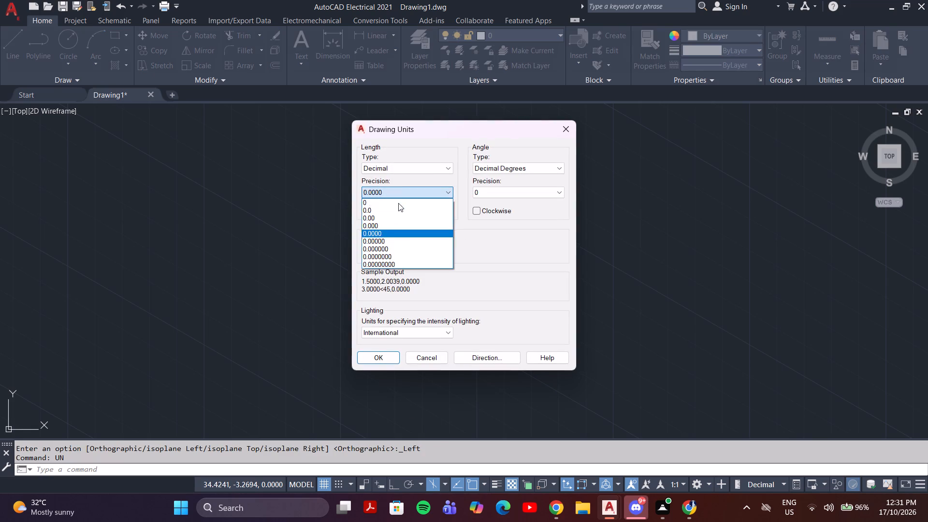
click(397, 213)
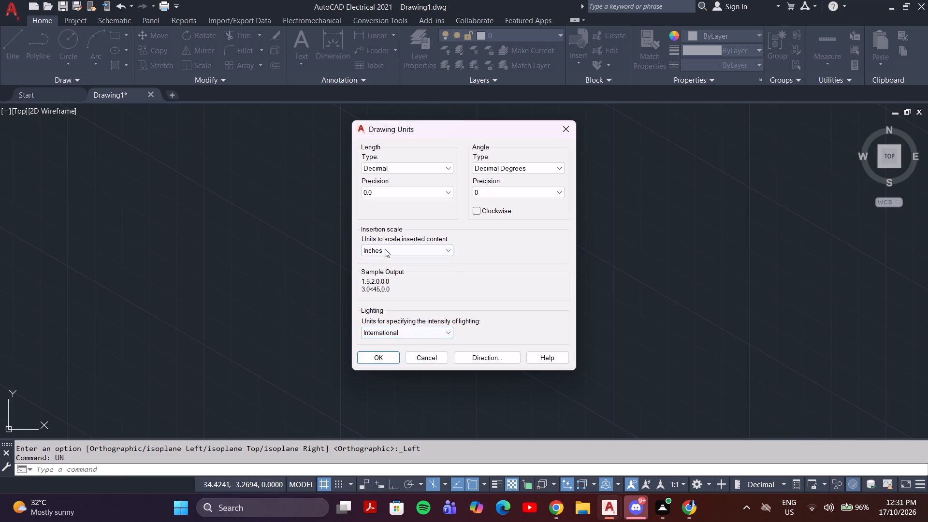
click(385, 249)
click(391, 297)
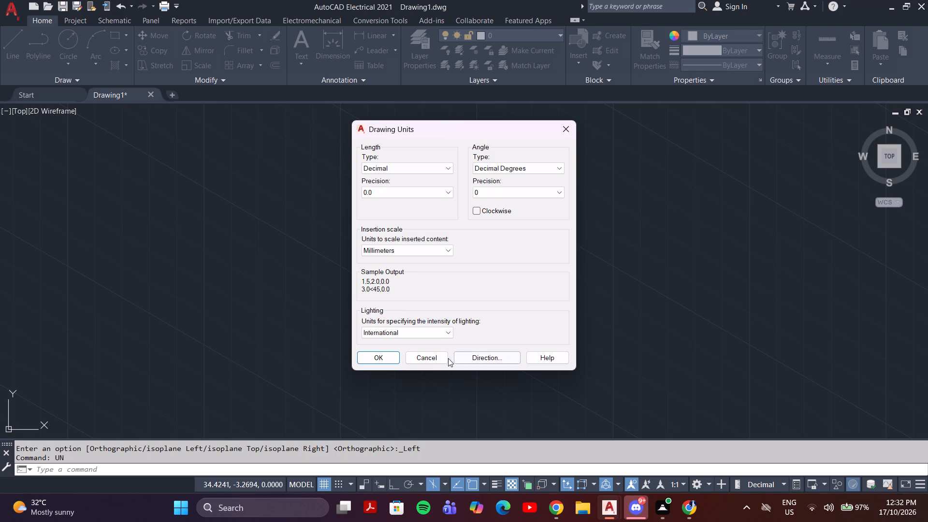
click(389, 356)
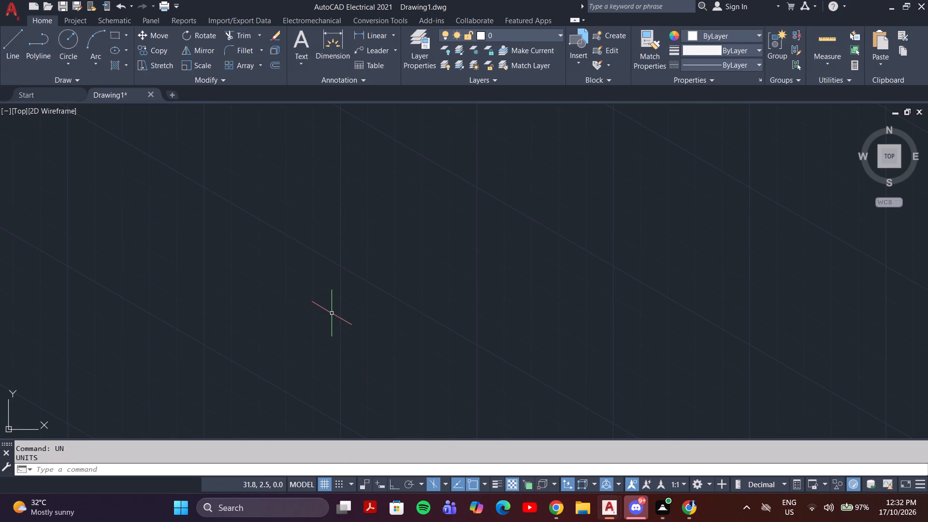
Modify the Standard dimension style to use an arrow size of 6.
key(l)
key(Escape)
key(d)
key(Return)
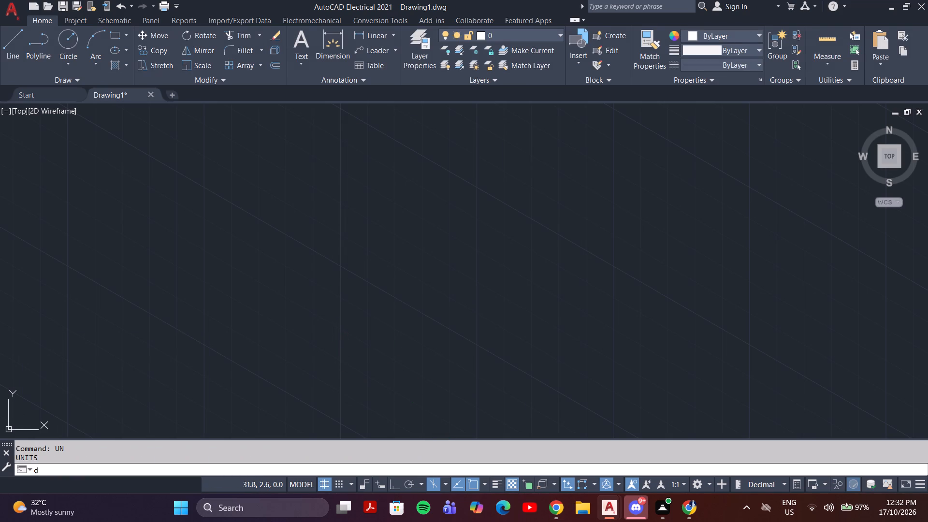
click(606, 224)
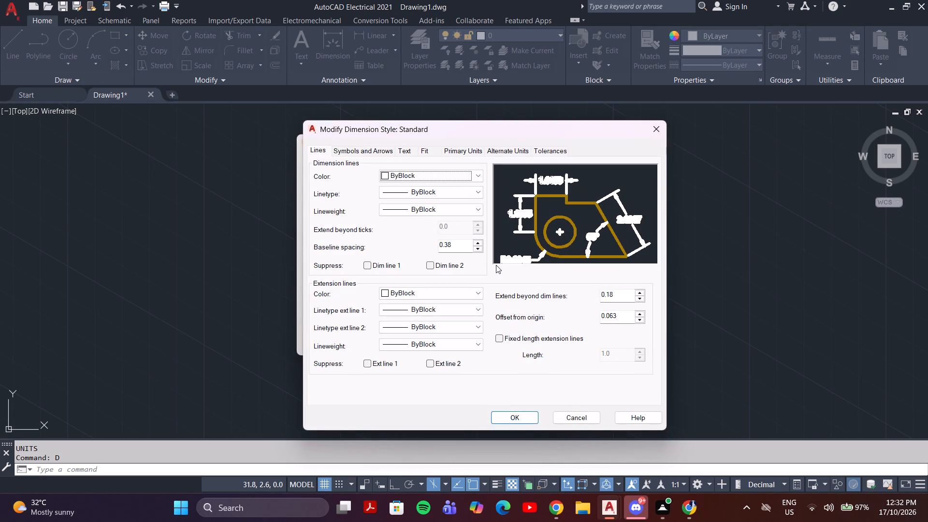
click(375, 150)
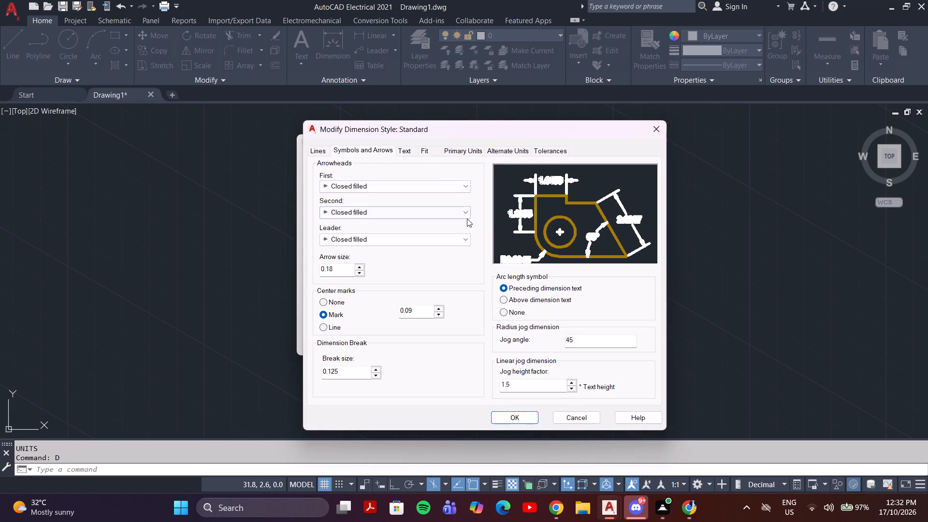
click(318, 149)
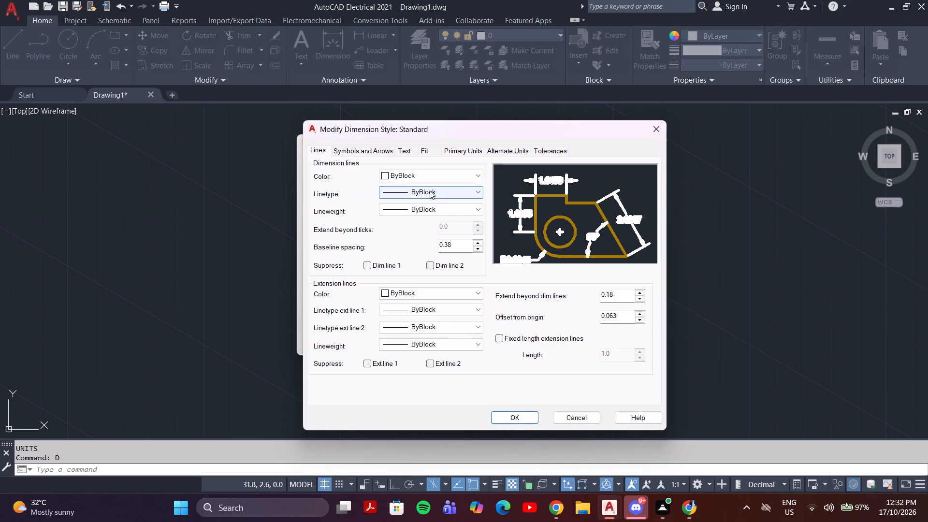
click(357, 142)
click(370, 149)
click(411, 152)
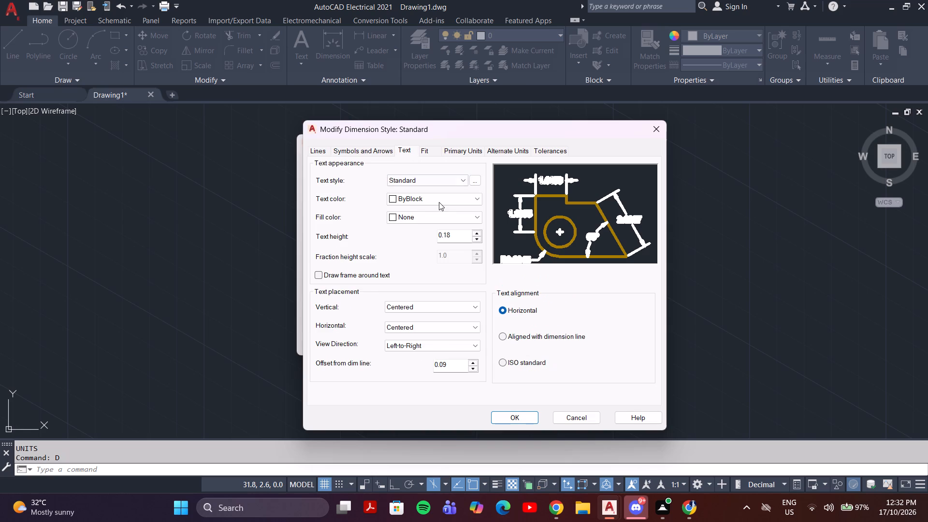
click(428, 150)
click(408, 151)
click(344, 147)
drag(348, 274, 297, 274)
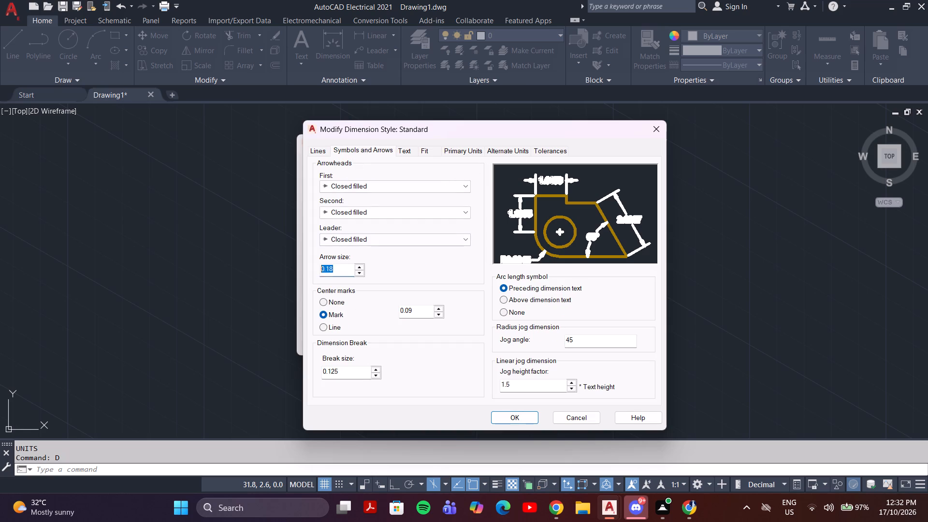
drag(297, 274, 288, 273)
key(BackSpace)
key(6)
Set the Standard dimension style's text height to 6.
click(396, 153)
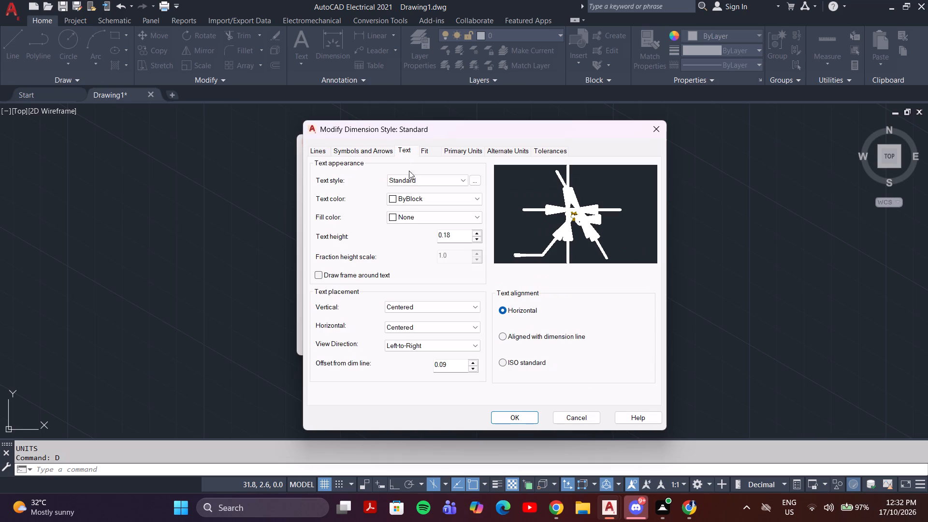
drag(455, 234, 408, 241)
key(BackSpace)
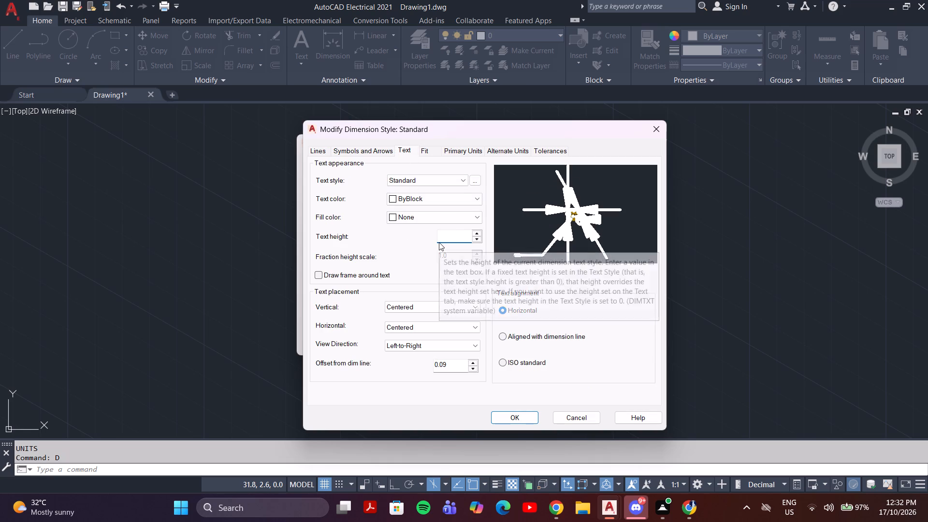
key(6)
Reduce the linear precision of the style's primary units, save the changes and set the Standard dimension style current.
click(469, 151)
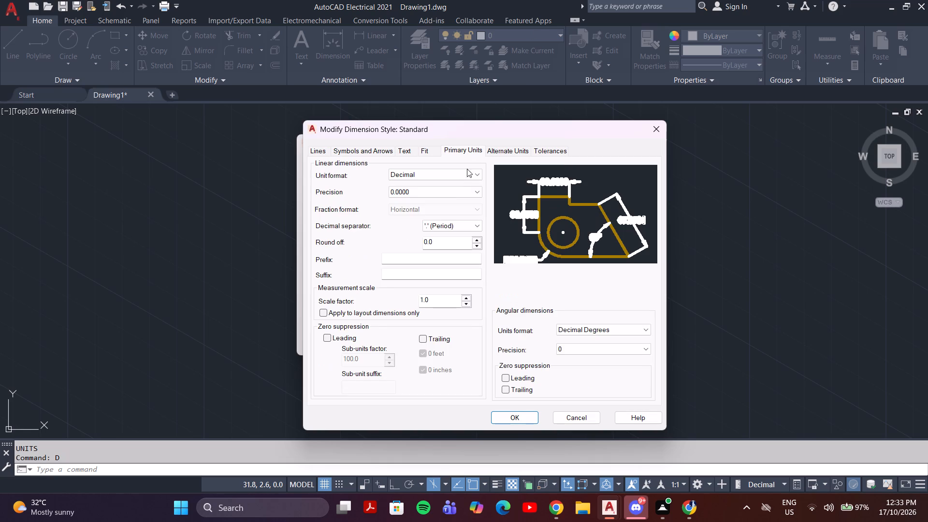
click(464, 188)
click(460, 205)
click(496, 420)
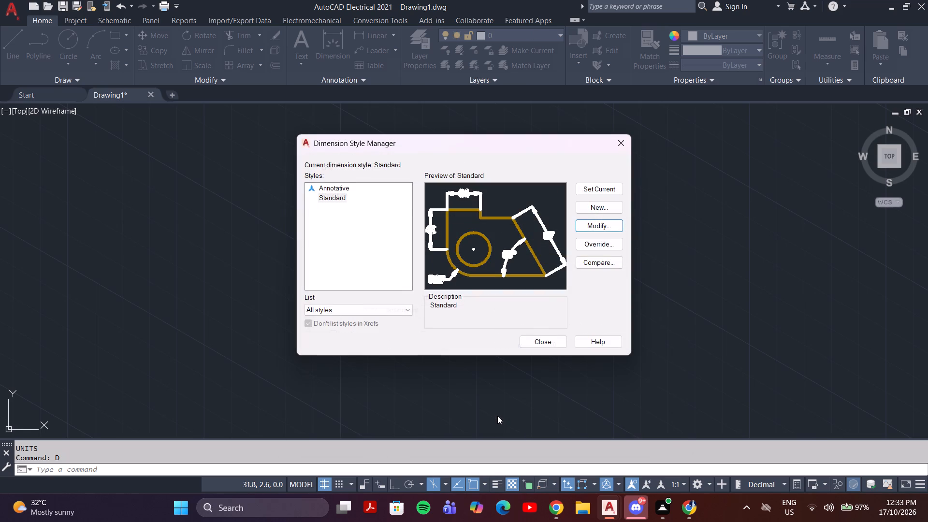
click(601, 187)
click(557, 342)
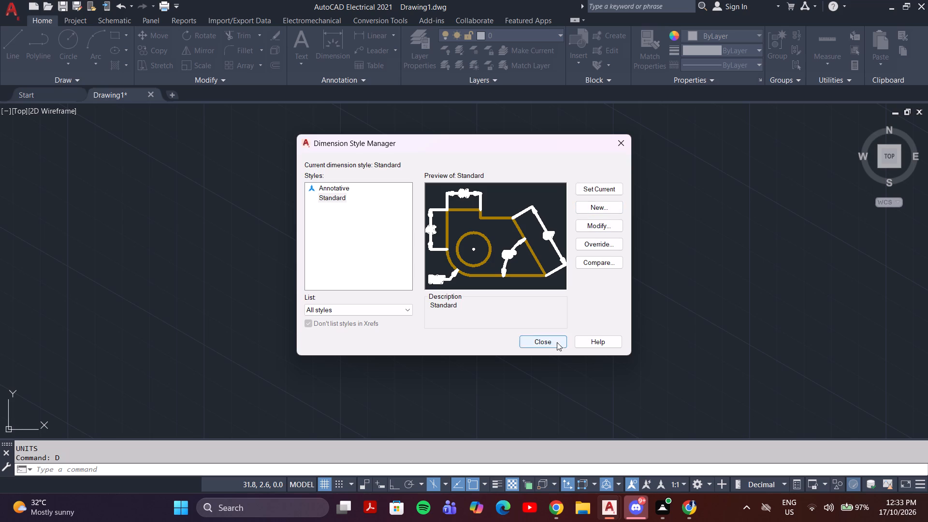
With ortho on, draw a 10 mm line sloping down to the right at 330° on the left isoplane.
key(l)
key(Return)
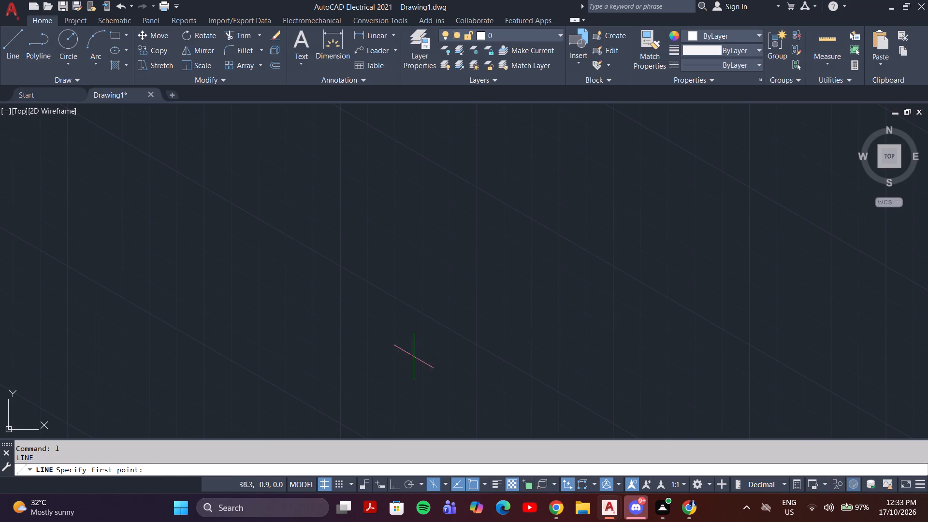
click(333, 324)
key(F8)
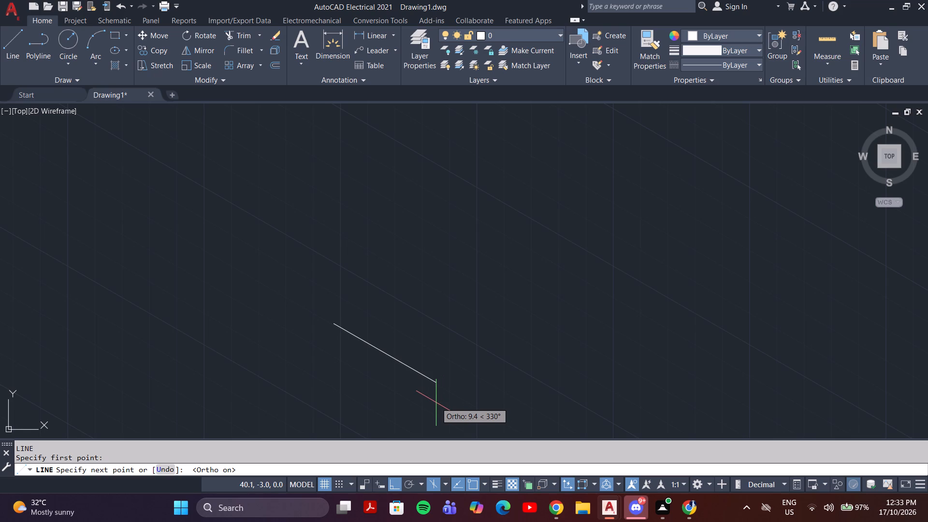
text(10)
key(Return)
key(Escape)
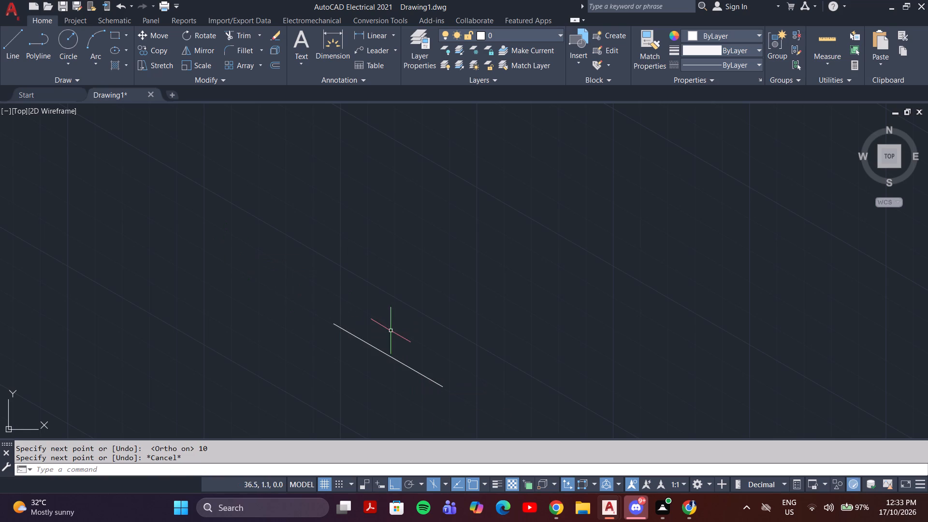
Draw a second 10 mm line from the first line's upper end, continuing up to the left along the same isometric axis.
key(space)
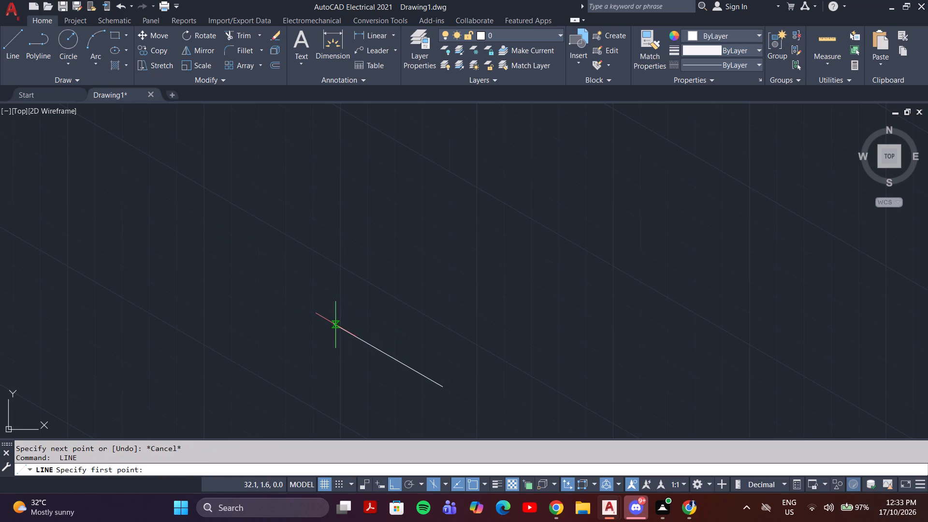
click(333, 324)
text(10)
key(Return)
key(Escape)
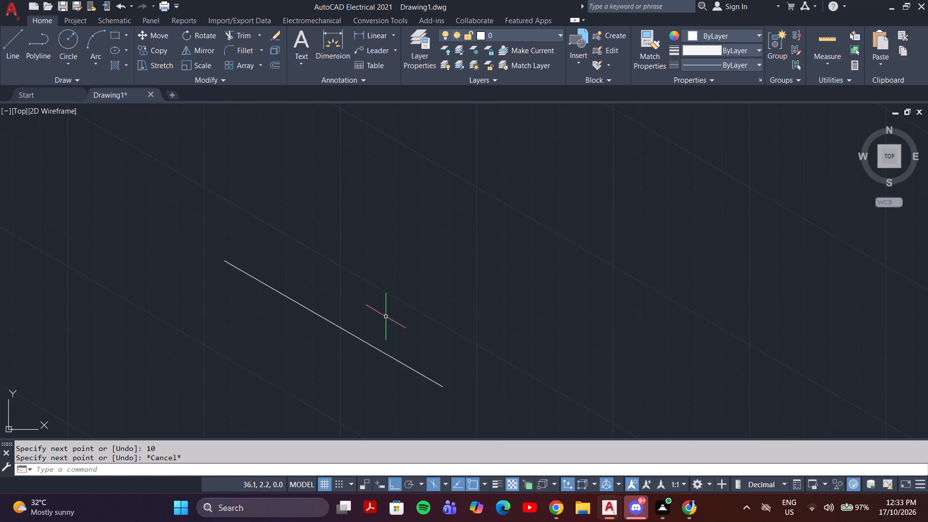
Switch to the top isoplane and draw an 85 mm line at 30° from the lower end of the sloping line.
key(l)
key(Return)
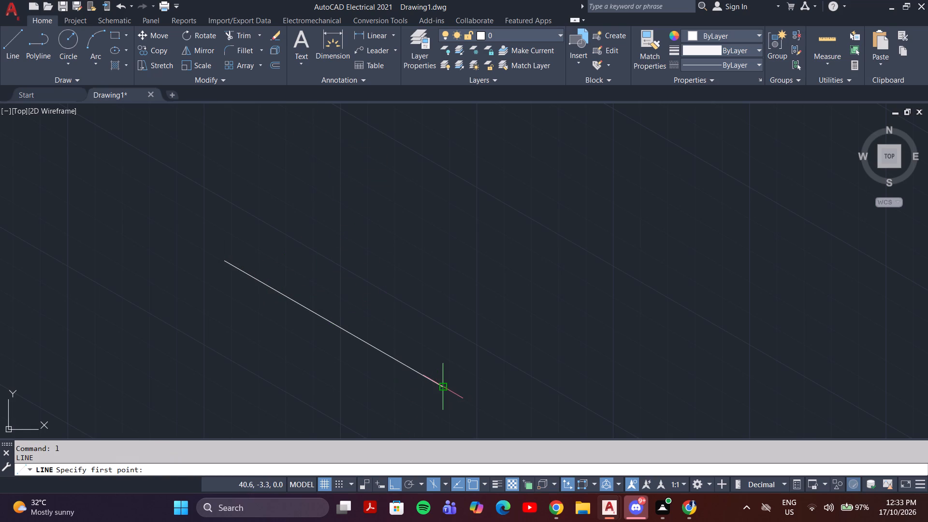
click(440, 388)
key(F5)
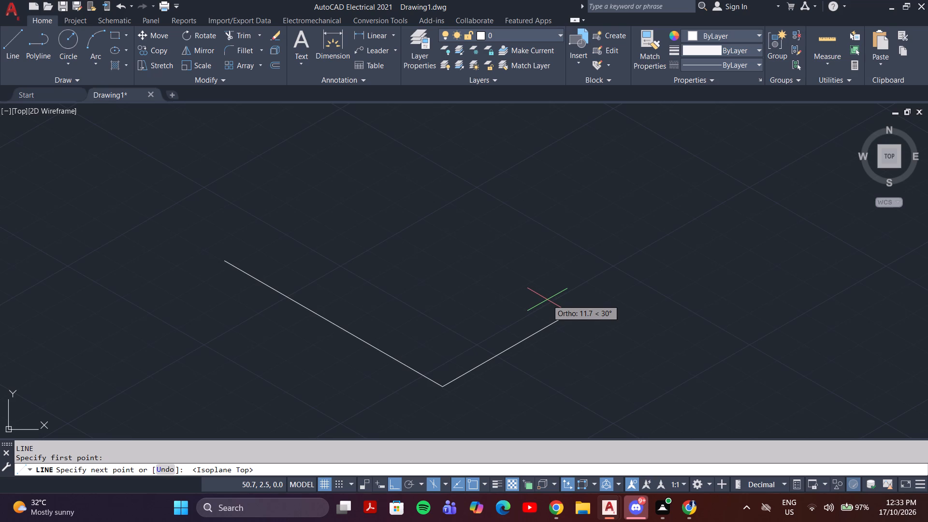
text(85)
key(Return)
scroll(538, 298, down, 3)
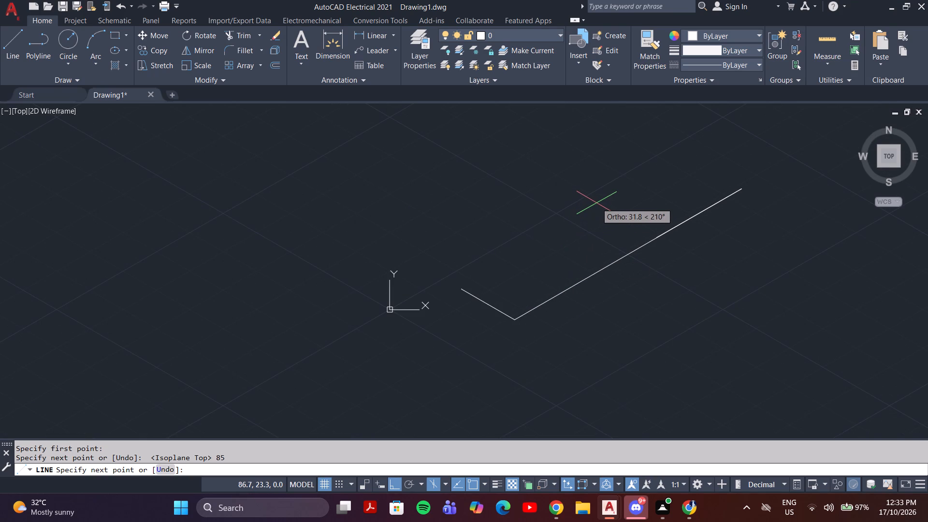
key(Escape)
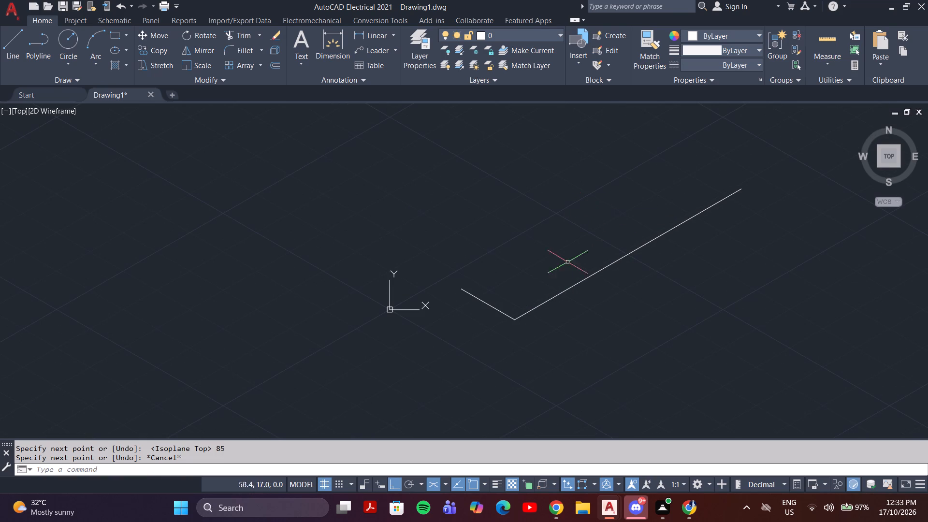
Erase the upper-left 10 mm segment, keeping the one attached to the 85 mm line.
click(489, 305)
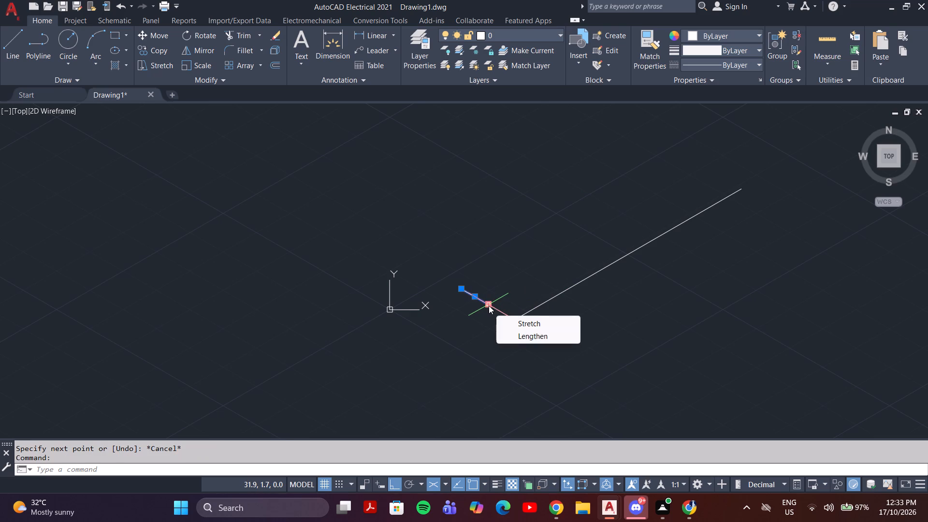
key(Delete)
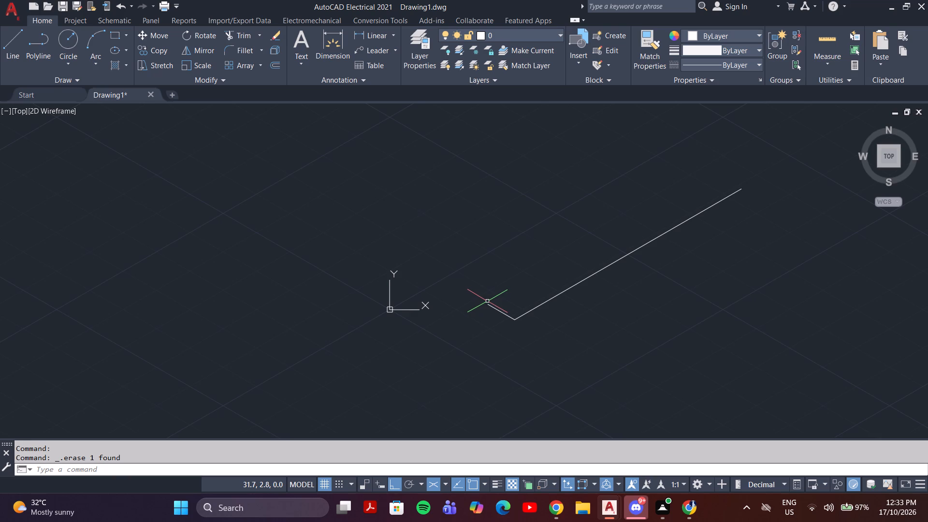
Draw a 28 mm line at 150° from the upper end of the 10 mm sloping line.
click(2, 50)
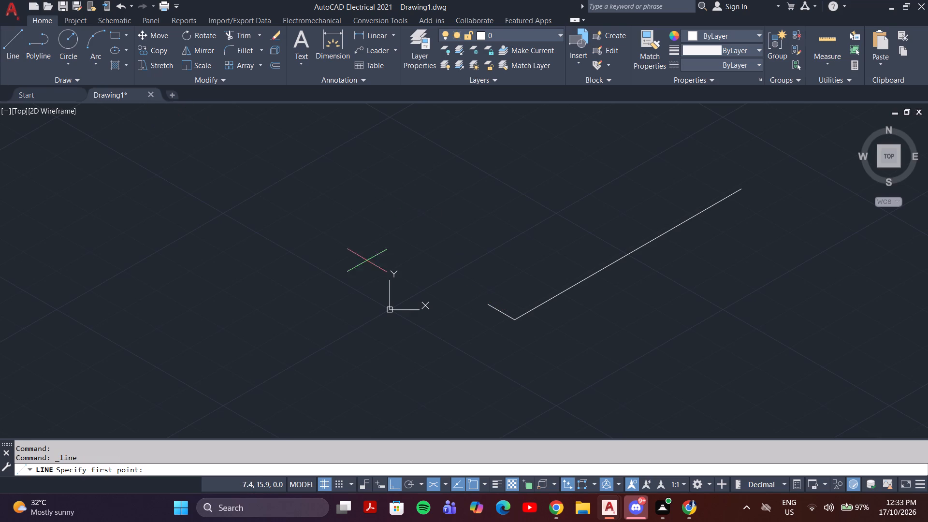
click(487, 304)
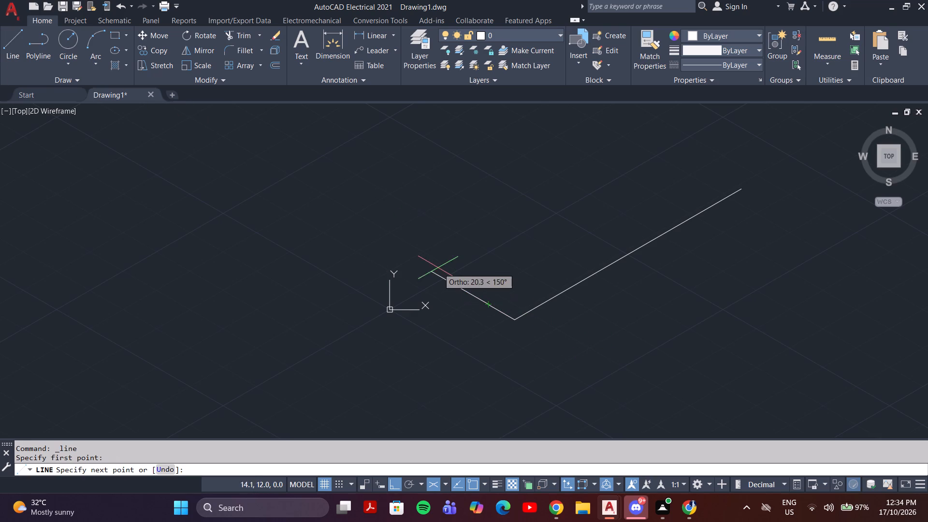
text(28)
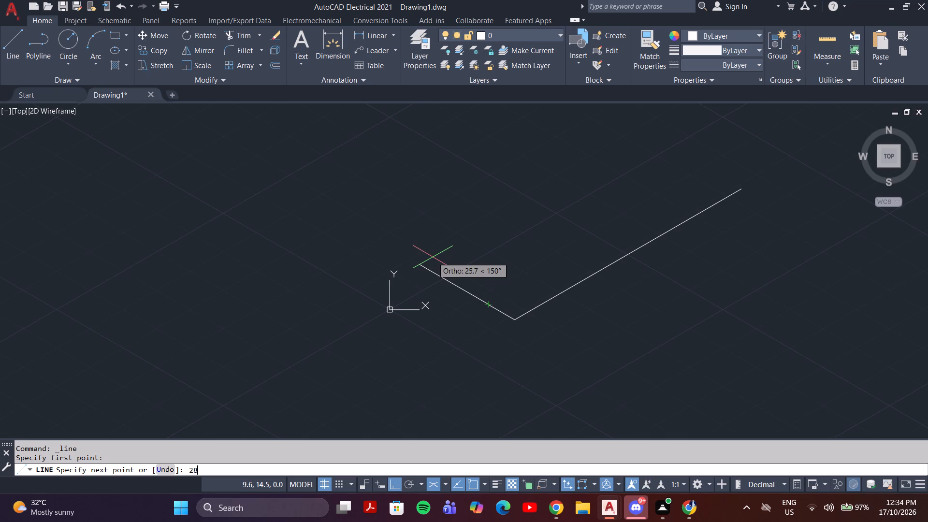
key(Return)
key(Escape)
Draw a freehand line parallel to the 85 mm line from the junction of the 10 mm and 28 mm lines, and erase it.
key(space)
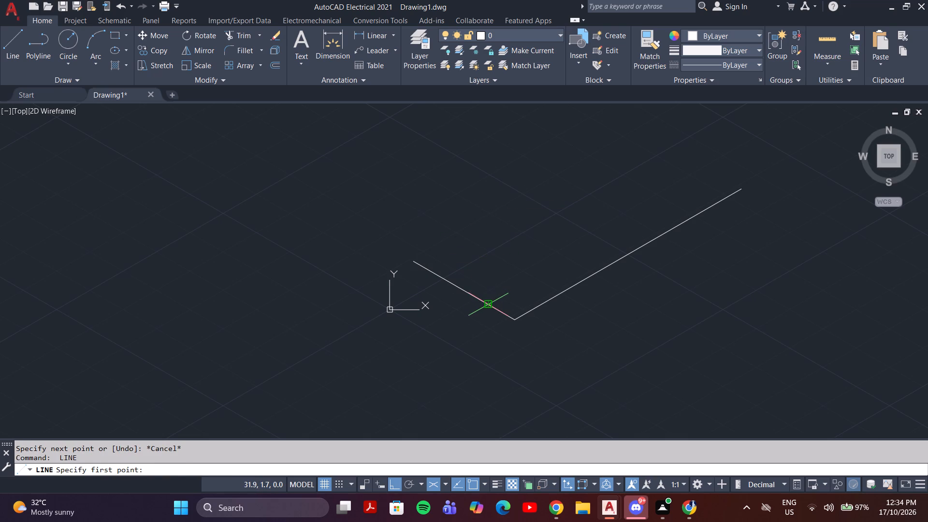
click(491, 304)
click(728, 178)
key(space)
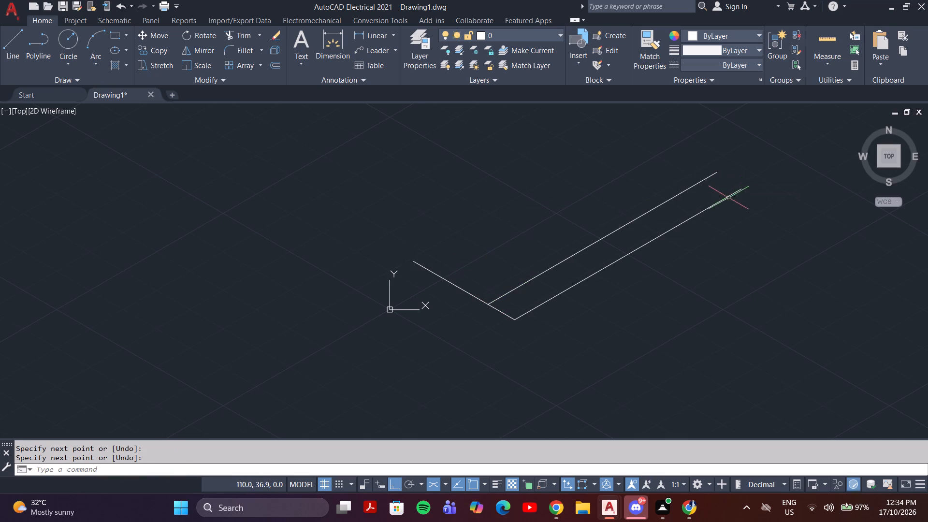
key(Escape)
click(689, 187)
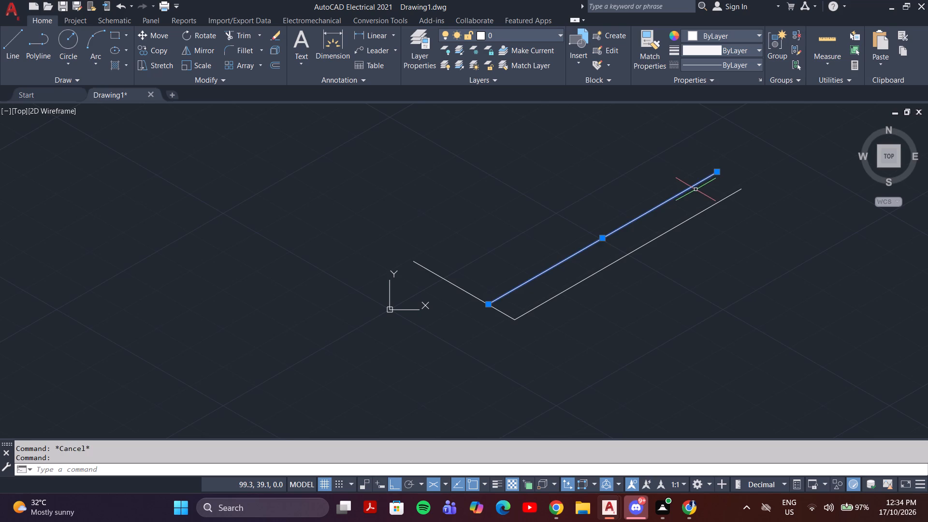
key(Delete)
Copy the 85 mm line from its lower end to the junction of the 10 mm and 28 mm lines.
click(697, 219)
click(689, 214)
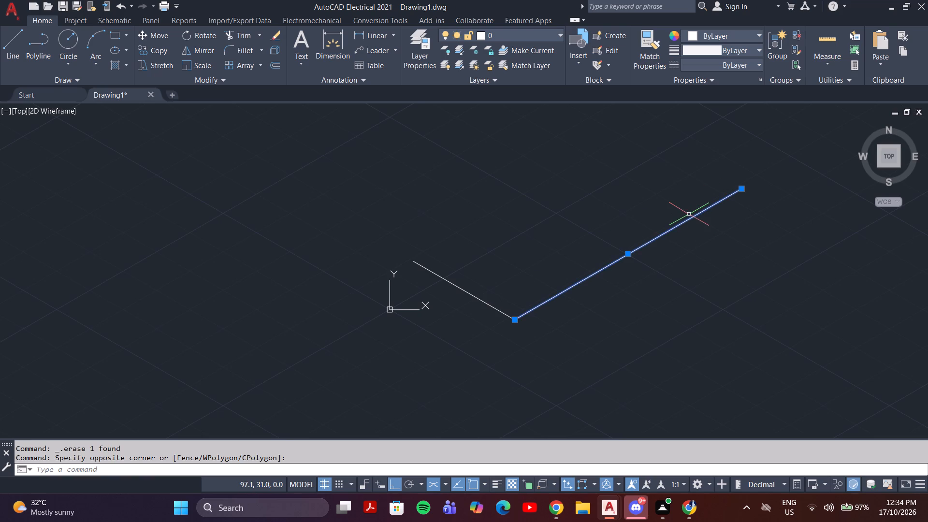
text(co)
key(Return)
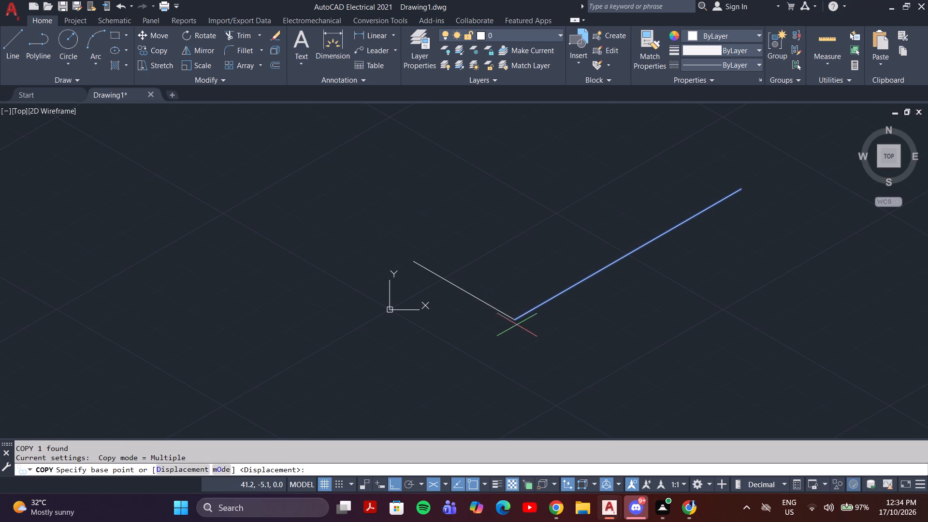
click(514, 319)
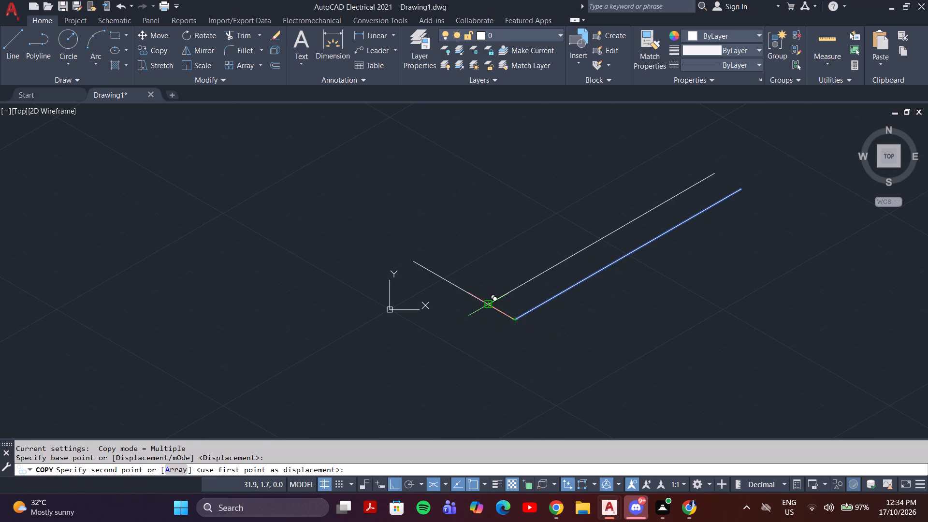
click(486, 304)
key(Escape)
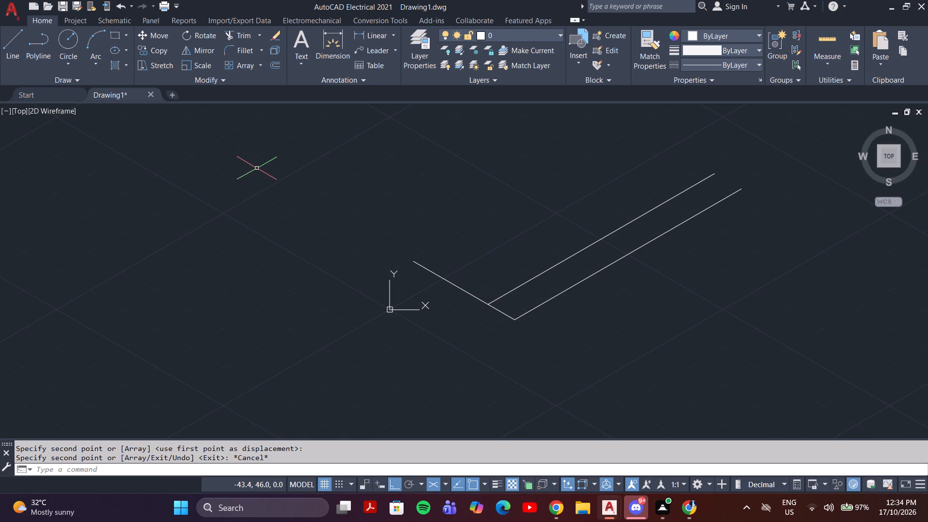
Draw a 10 mm line from the lower corner along the 85 mm line, and with ortho off continue it to the 10 mm/28 mm junction.
click(12, 44)
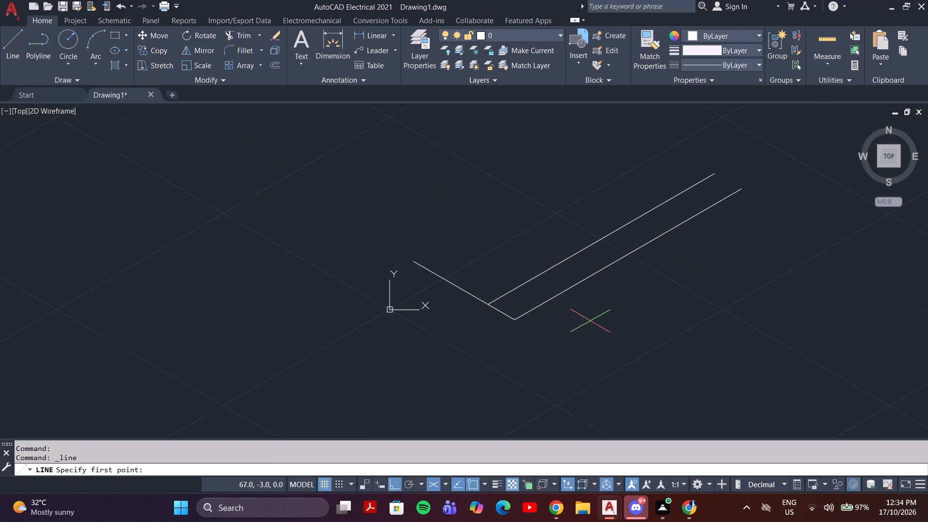
click(513, 320)
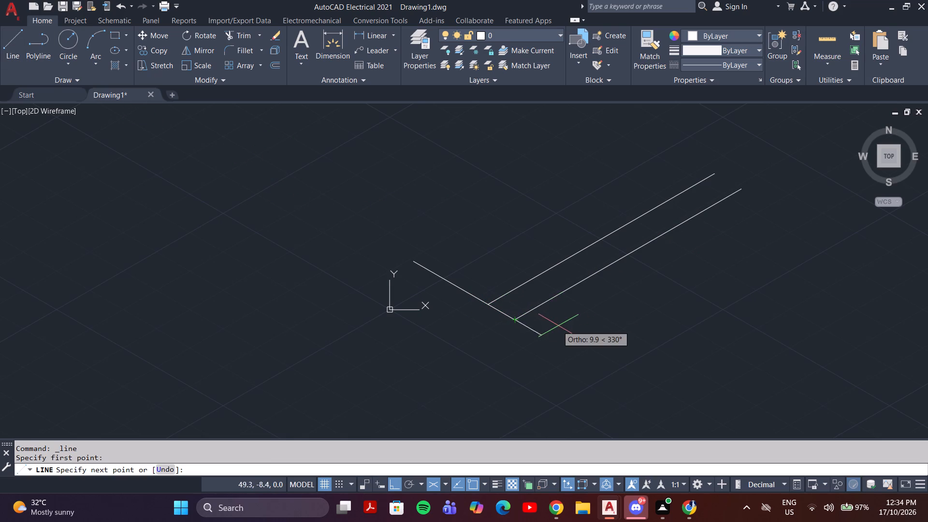
text(10)
key(Return)
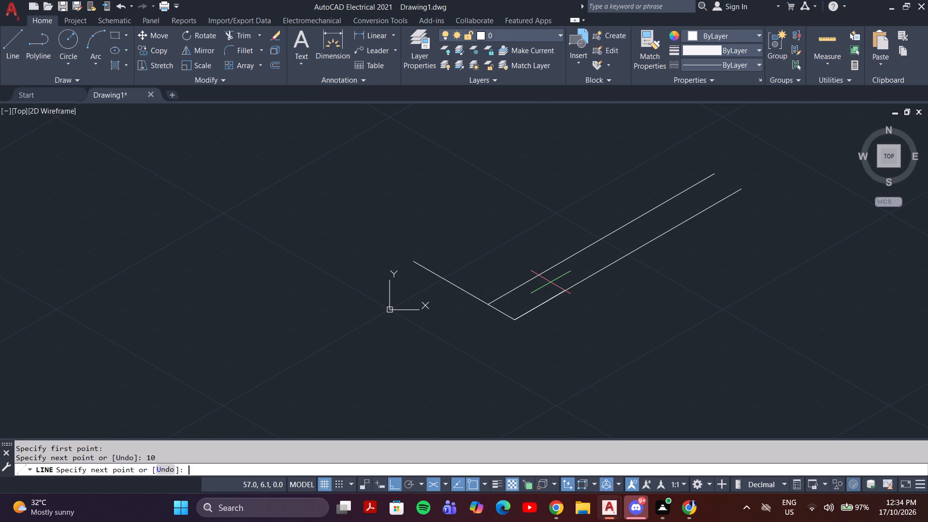
key(F8)
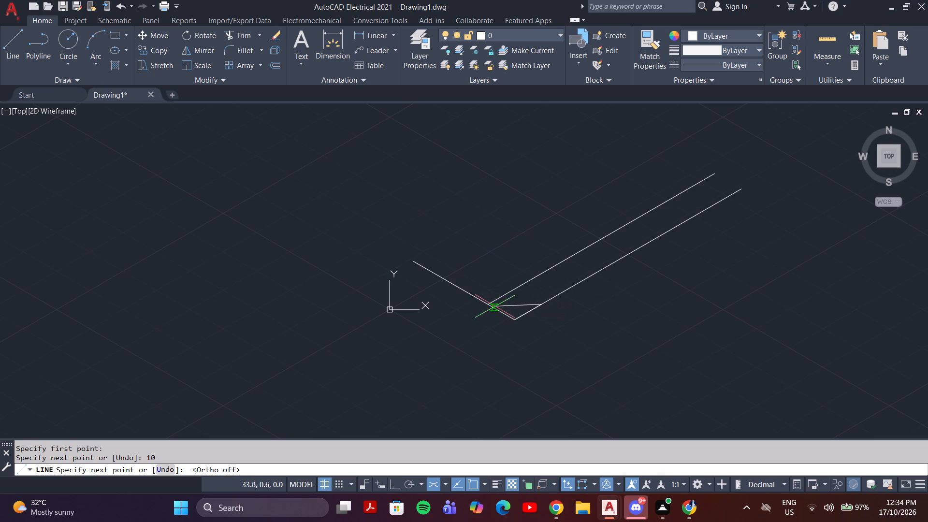
scroll(483, 304, up, 8)
click(509, 350)
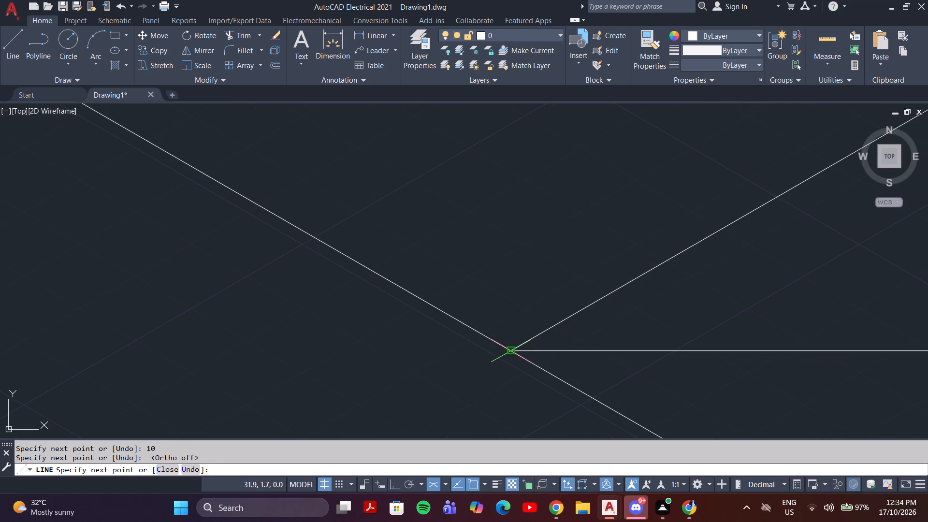
key(Escape)
Trim away the pointed lower corner beneath the horizontal connecting line.
scroll(519, 349, down, 6)
scroll(603, 333, down, 2)
middle_drag(603, 329, 580, 325)
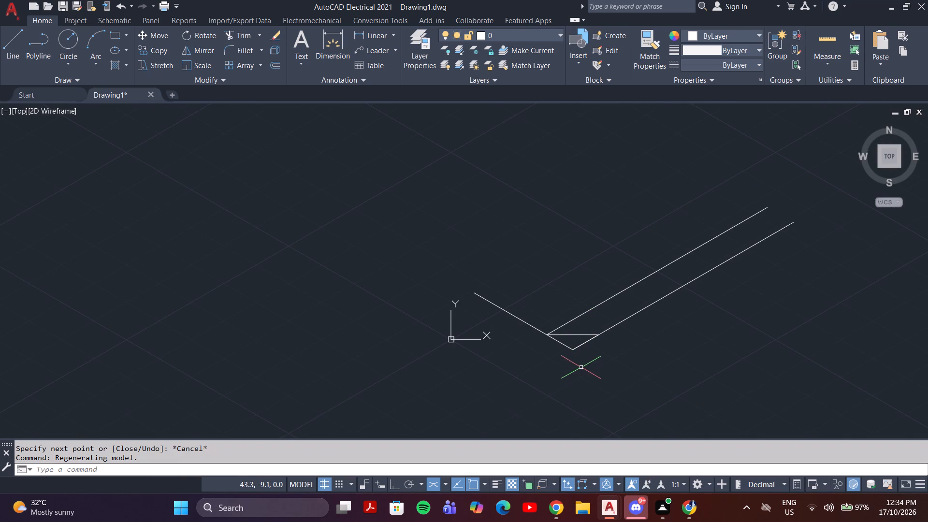
key(t)
key(r)
key(Return)
drag(582, 351, 559, 348)
With ortho on and the right isoplane active, draw a 20 mm vertical line up from the left end of the short horizontal edge.
scroll(567, 349, down, 2)
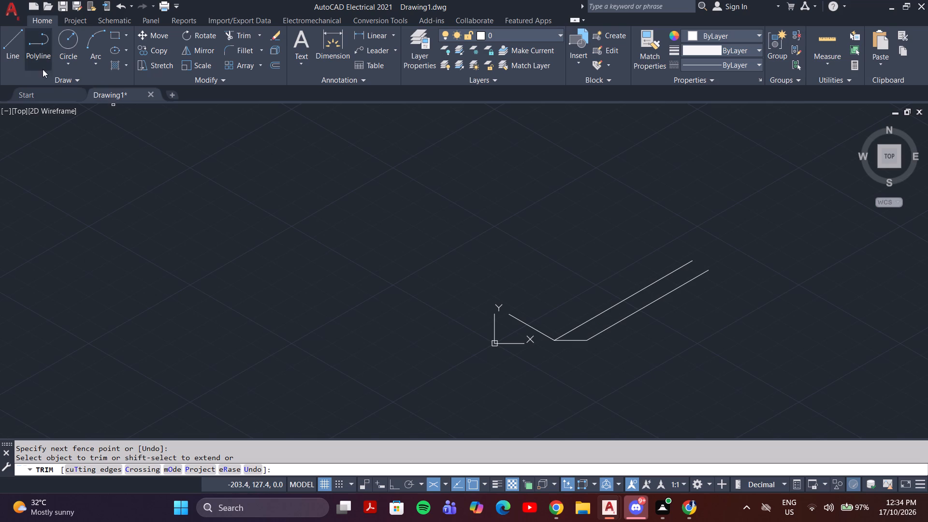
click(13, 48)
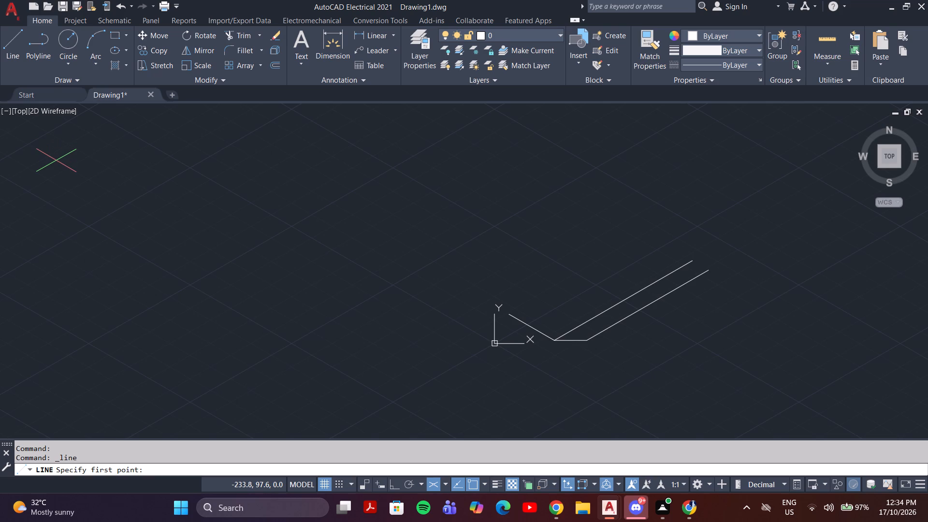
click(554, 342)
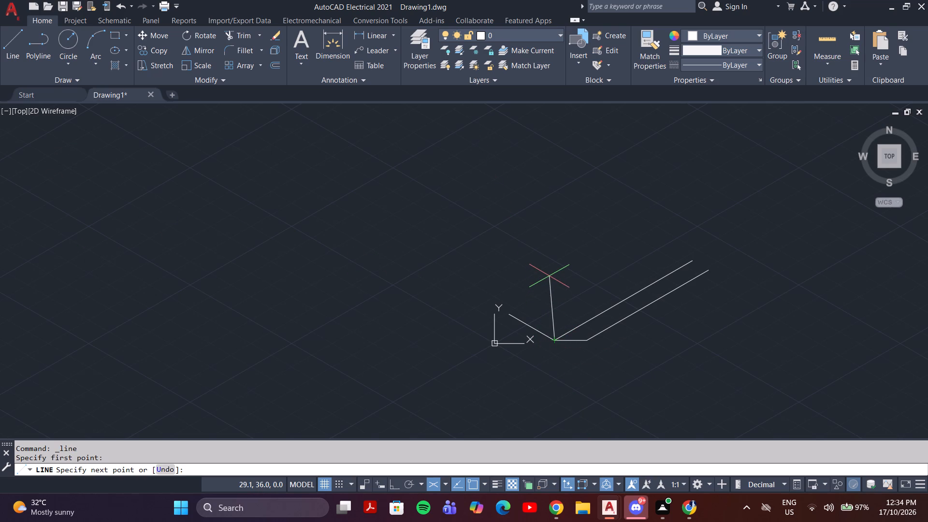
key(F8)
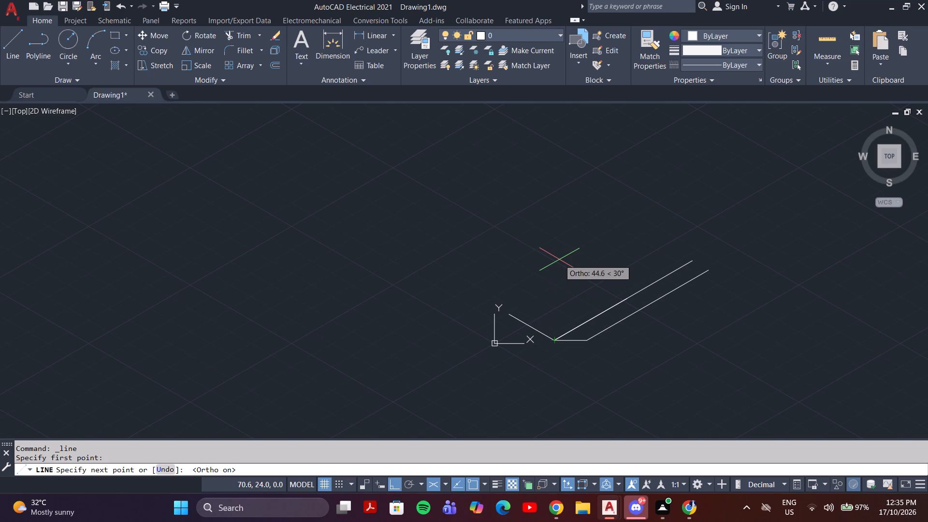
key(F5)
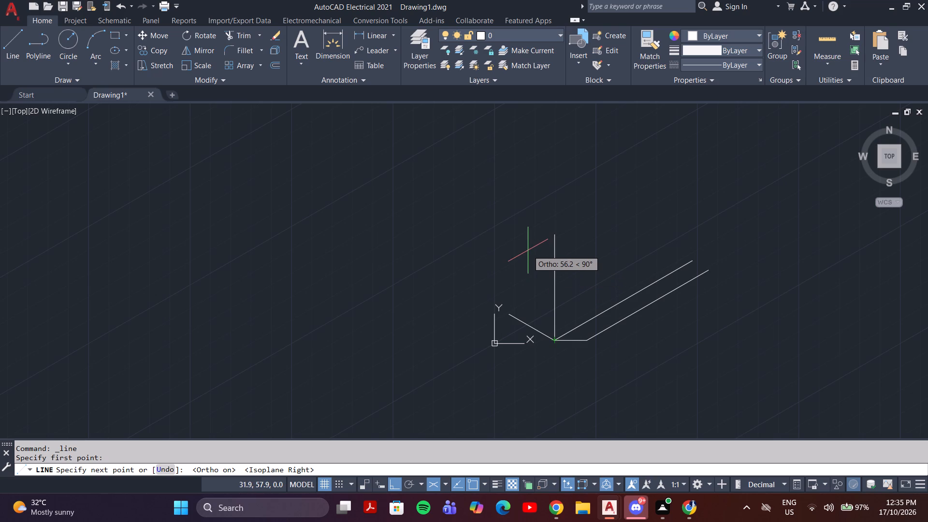
text(20)
key(Return)
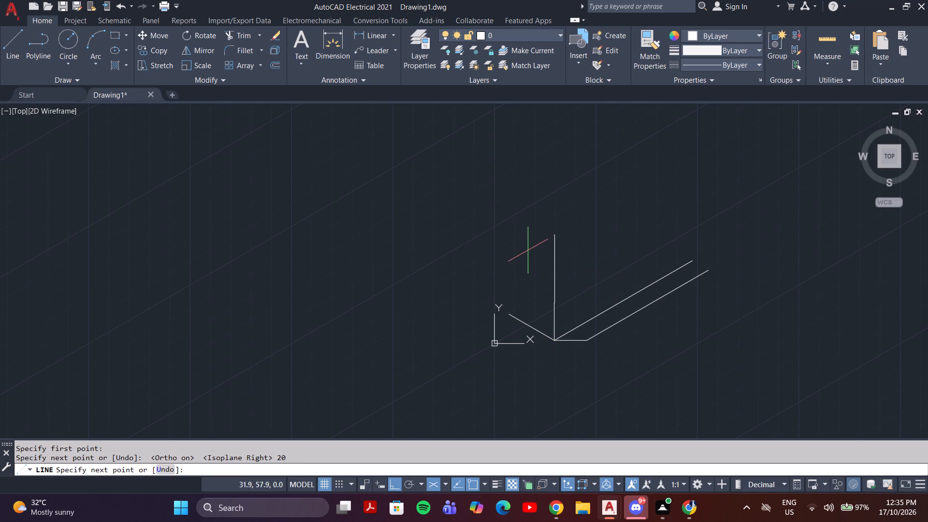
scroll(551, 286, up, 3)
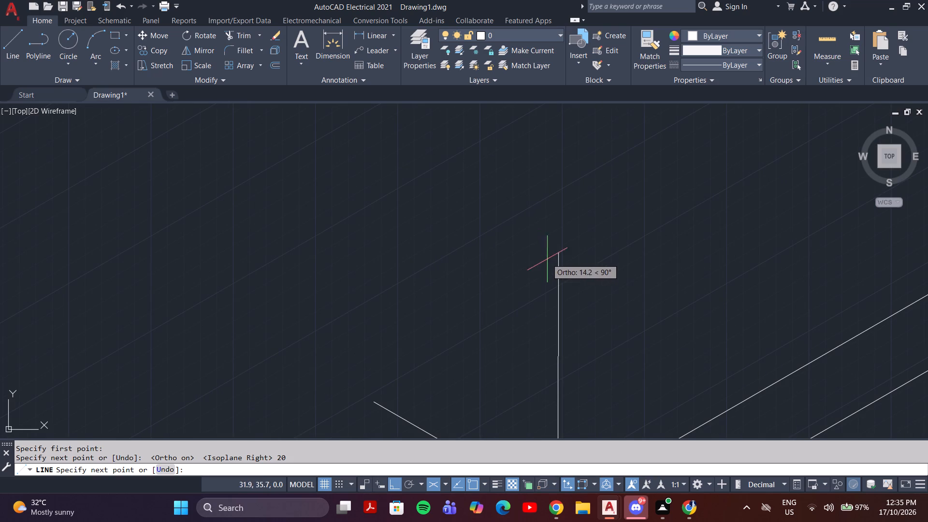
key(Escape)
Erase the vertical line just drawn at the left end of the short horizontal edge.
drag(564, 372, 562, 377)
click(550, 392)
key(Delete)
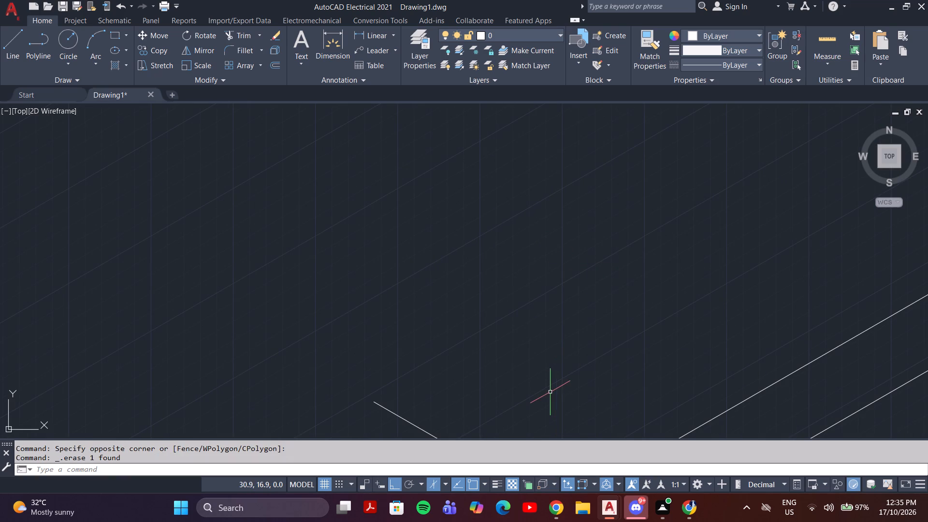
Draw a 30 mm vertical line up from the left end of the short horizontal edge.
scroll(552, 384, down, 3)
key(l)
key(Return)
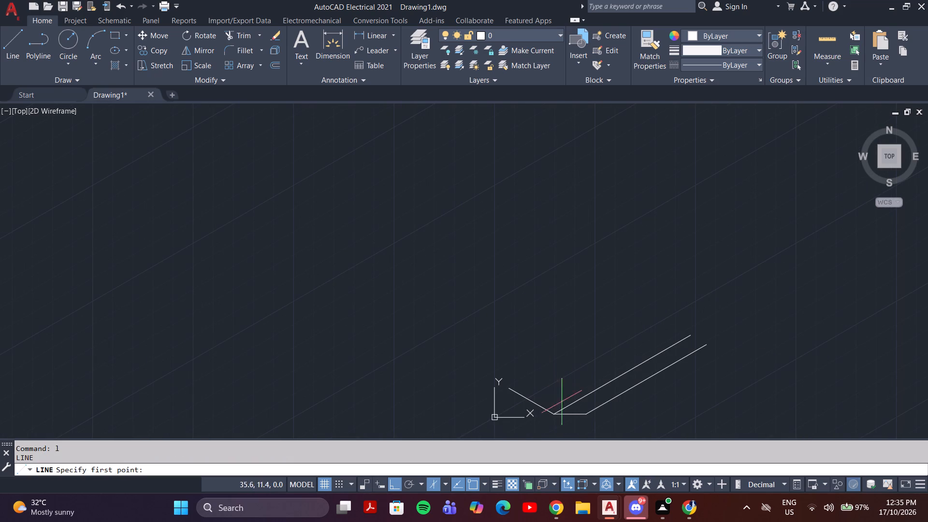
click(552, 415)
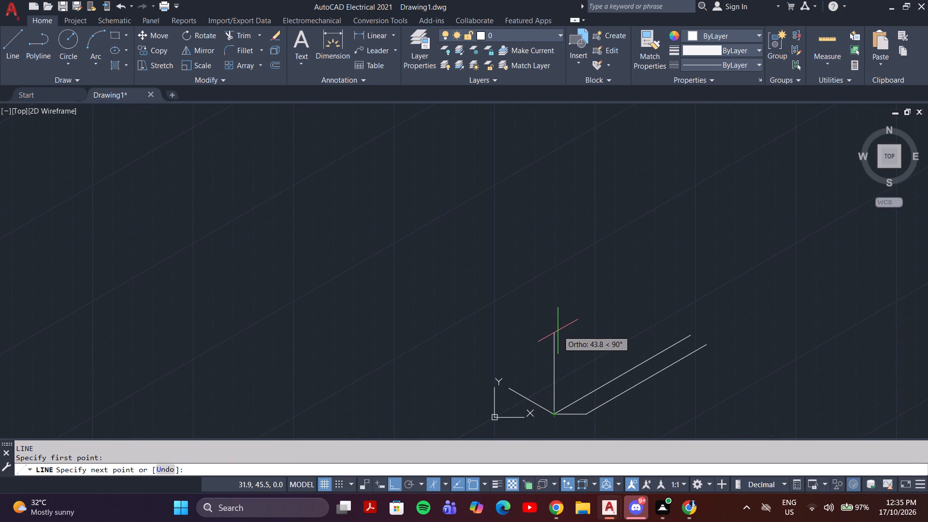
text(30)
key(Return)
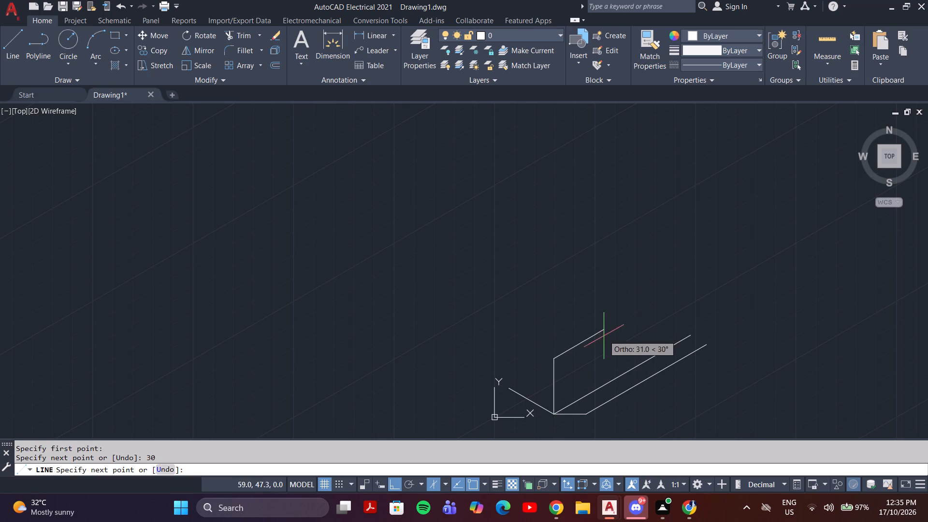
key(Escape)
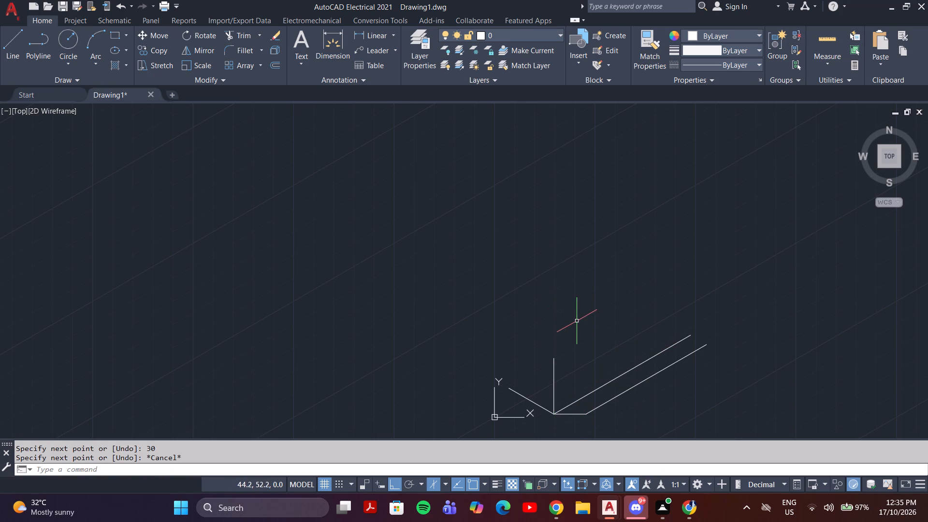
Draw a 30 mm vertical line up from the short edge's right end, and with ortho off join it to the other vertical's top.
key(space)
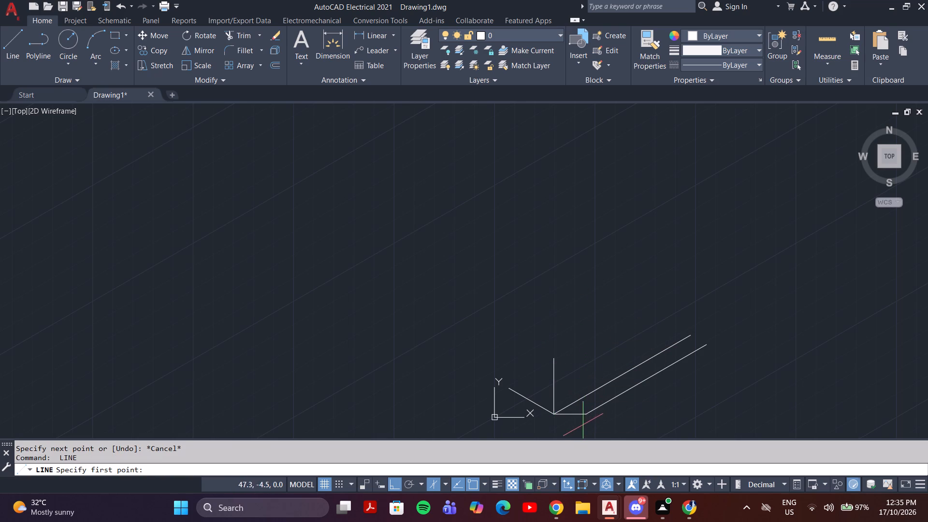
click(585, 412)
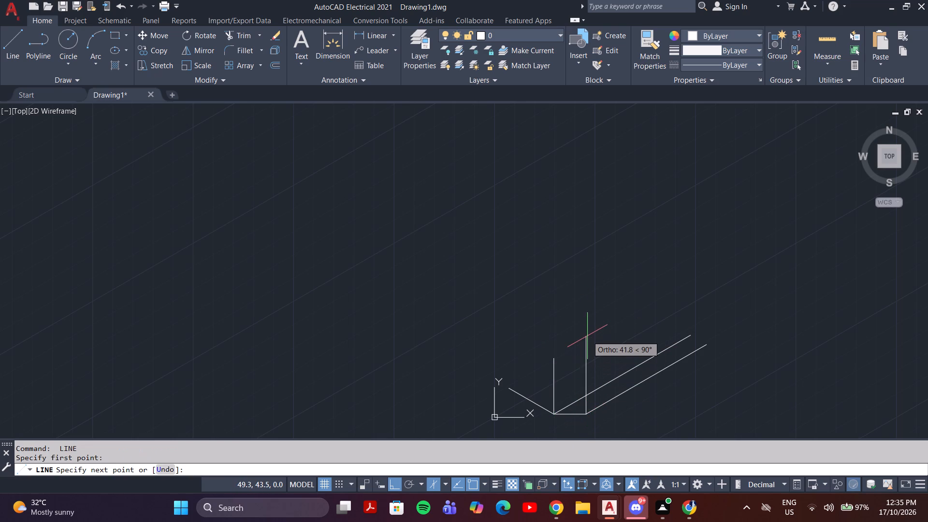
text(30)
key(Return)
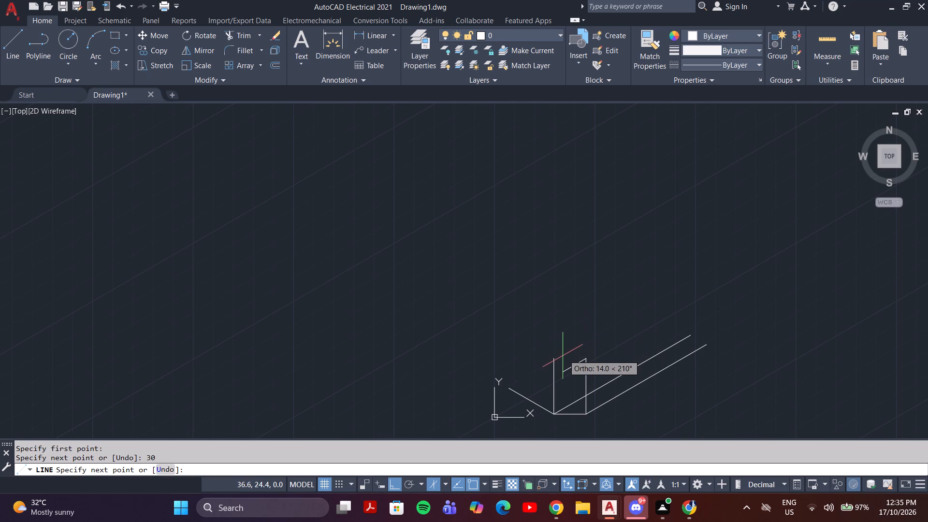
key(F8)
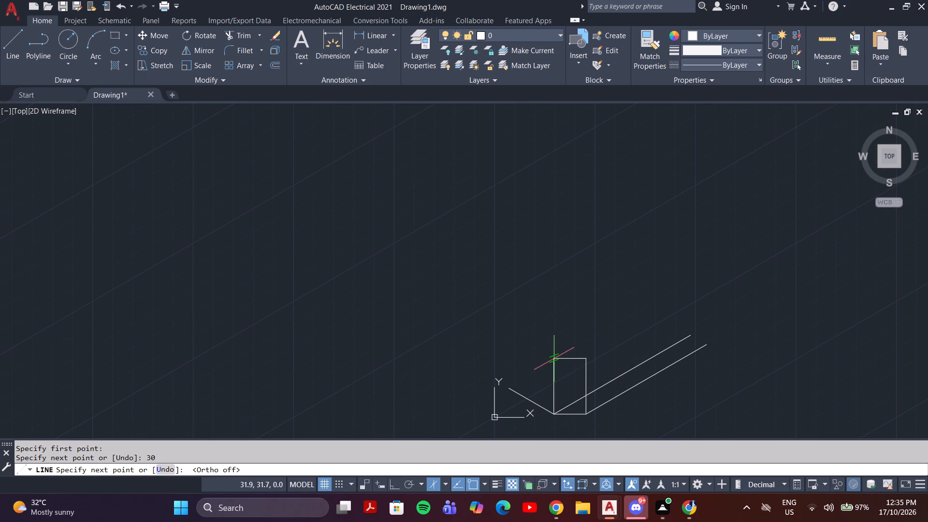
click(555, 360)
key(Escape)
With ortho on, draw a 30° line from the front rectangle's upper right corner, extending past the lower long edge's far end.
scroll(573, 354, down, 1)
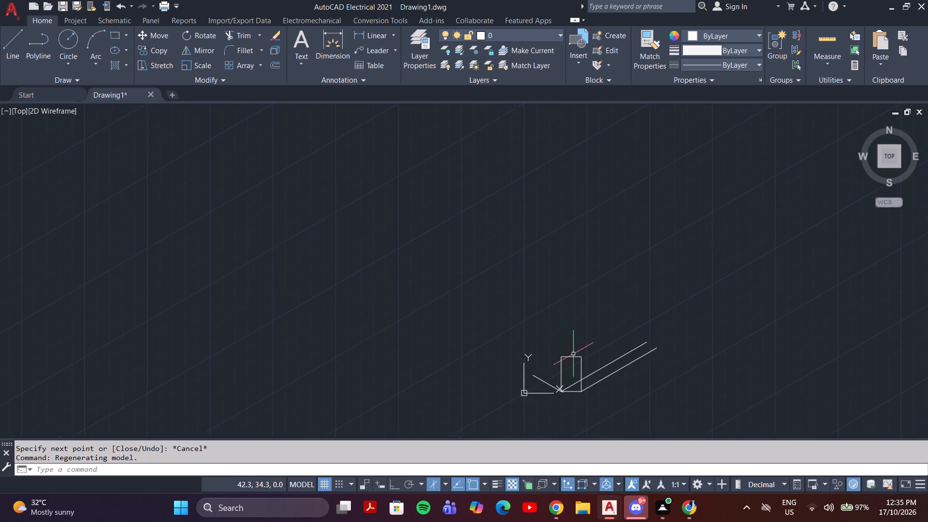
scroll(574, 352, up, 3)
scroll(574, 352, down, 2)
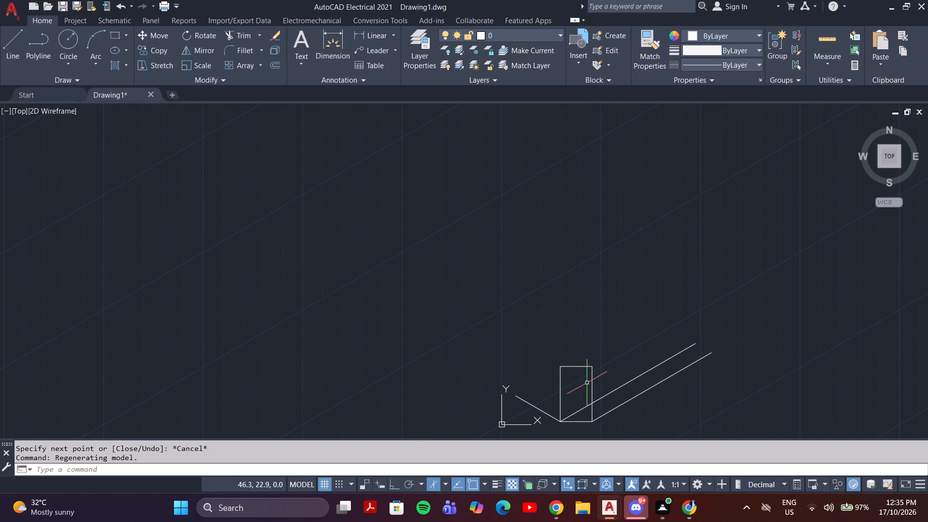
key(l)
key(Return)
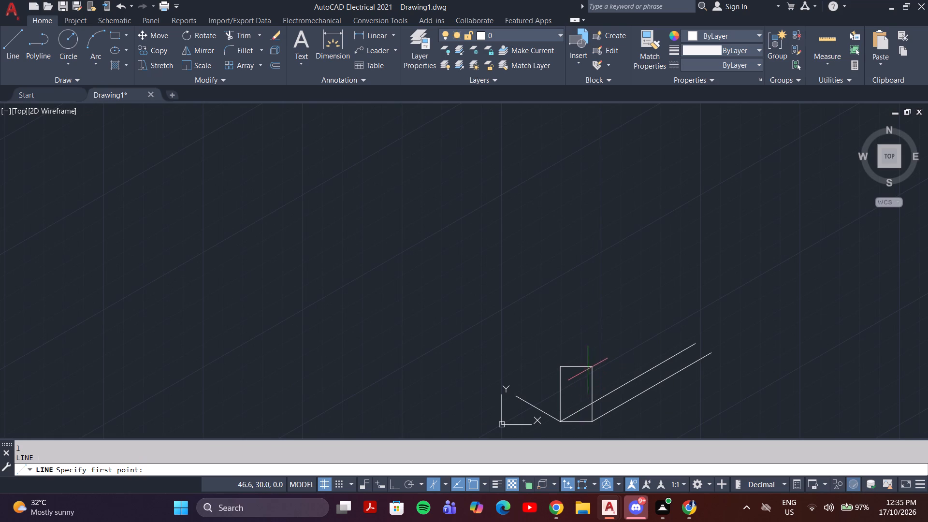
click(592, 368)
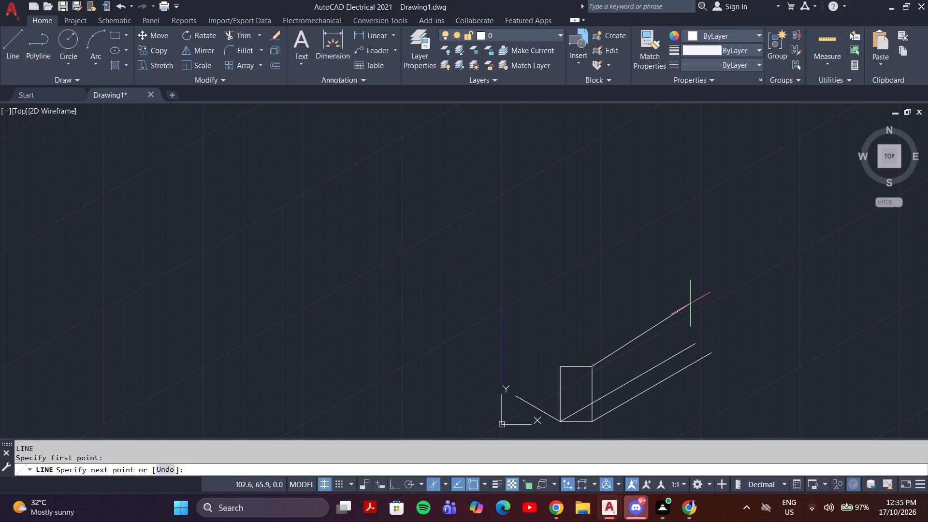
key(F8)
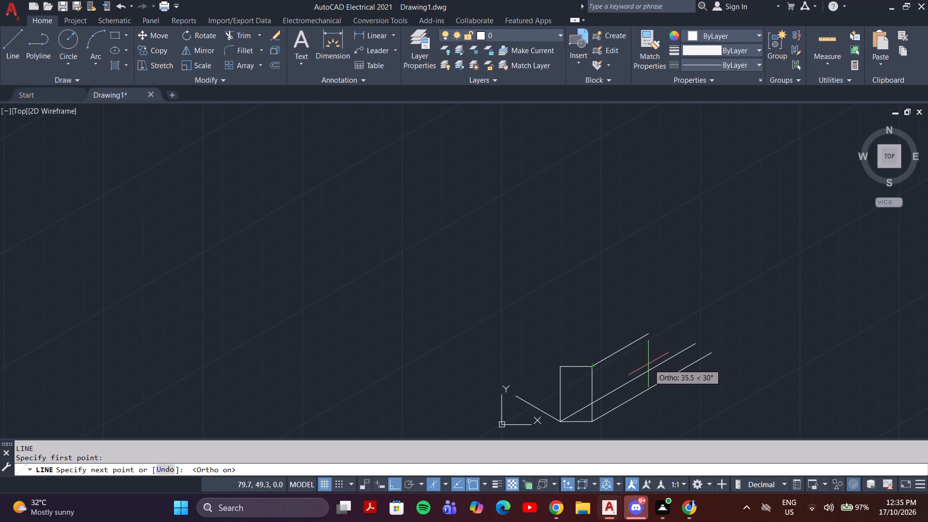
click(723, 318)
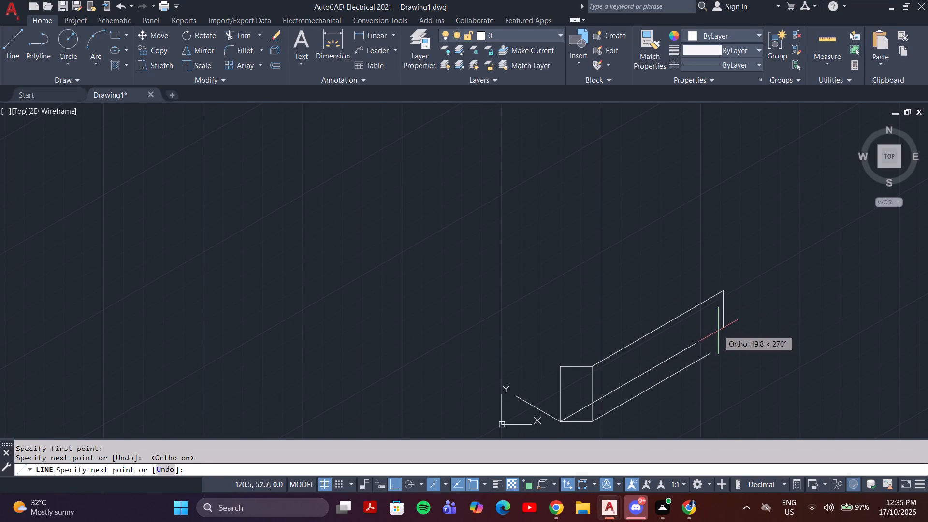
From the lower long edge's far end, draw a 60 mm vertical line up, followed by a 25 mm line back at 210°.
key(space)
key(space)
click(712, 351)
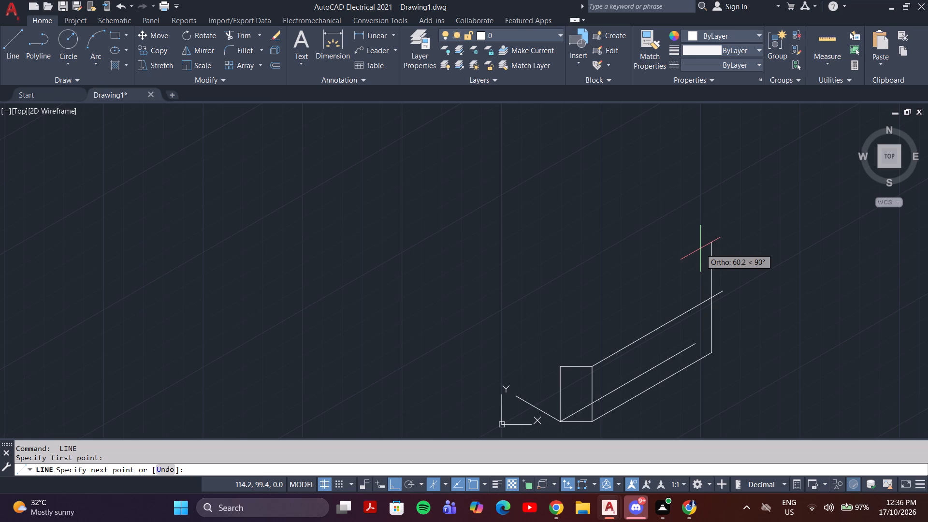
text(60)
key(Return)
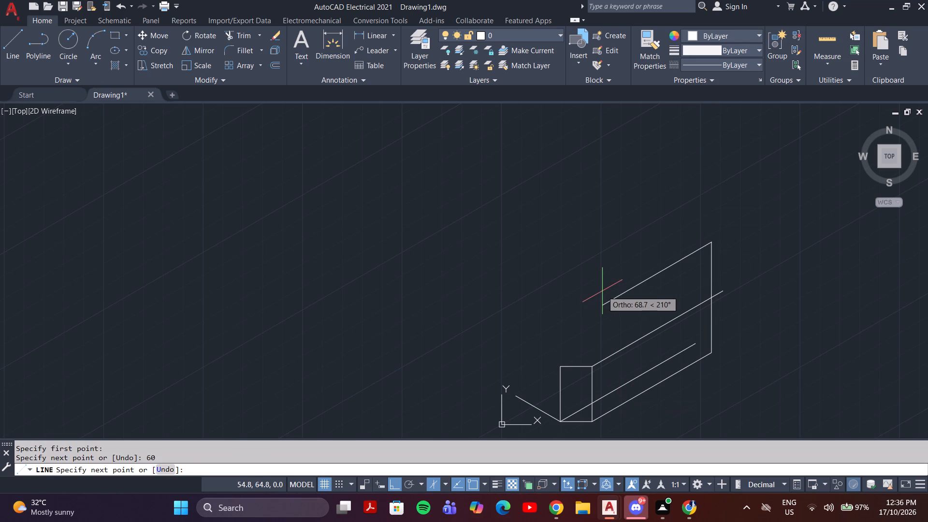
text(25)
key(Return)
key(Escape)
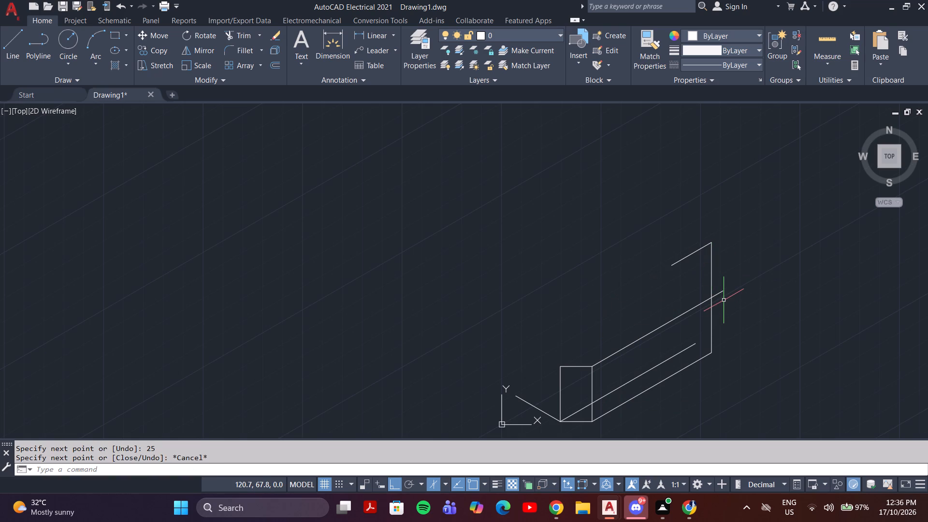
Trim the upper long edge's overhang beyond the 60 mm vertical and remove the long diagonal starting at the front rectangle's lower left corner.
text(tr)
key(Return)
drag(723, 299, 722, 273)
click(664, 365)
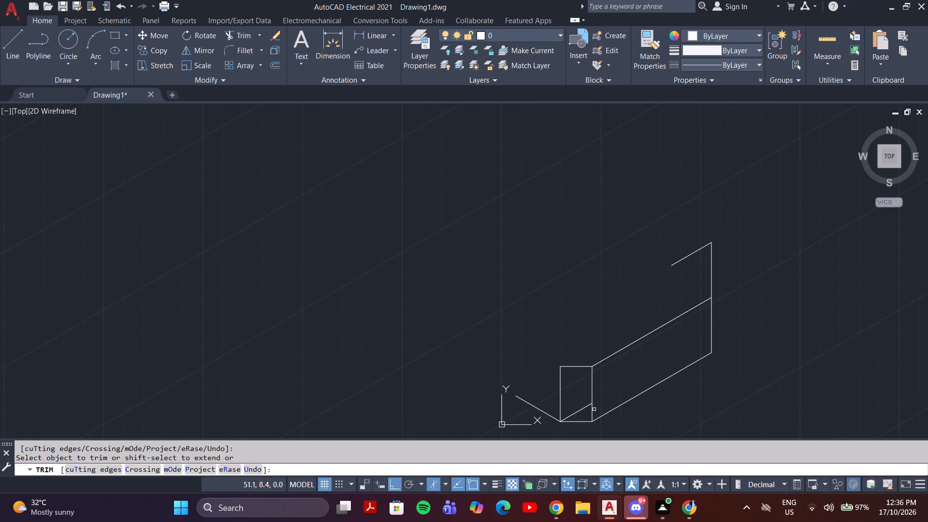
click(579, 409)
key(Return)
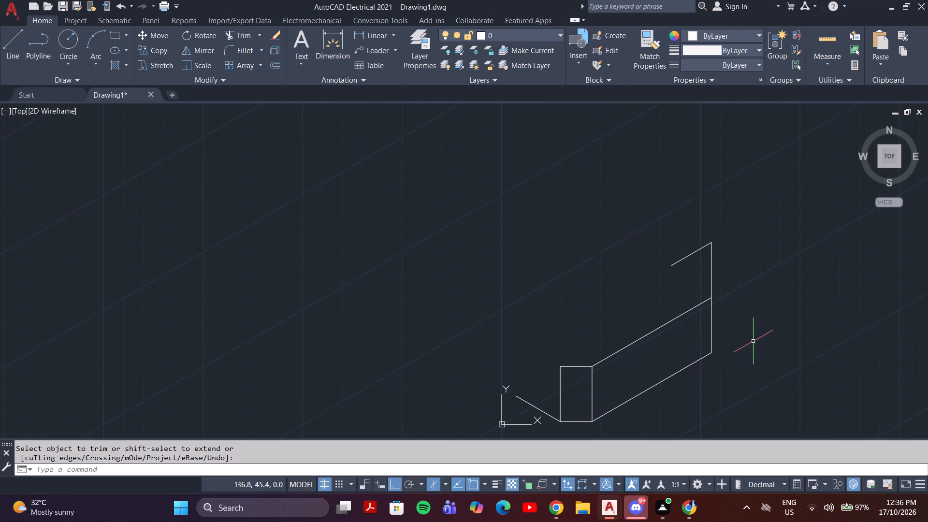
key(Escape)
Draw a 12 mm line at 150° from the 25 mm edge's free end and complete the parallelogram to the tall vertical's top.
key(l)
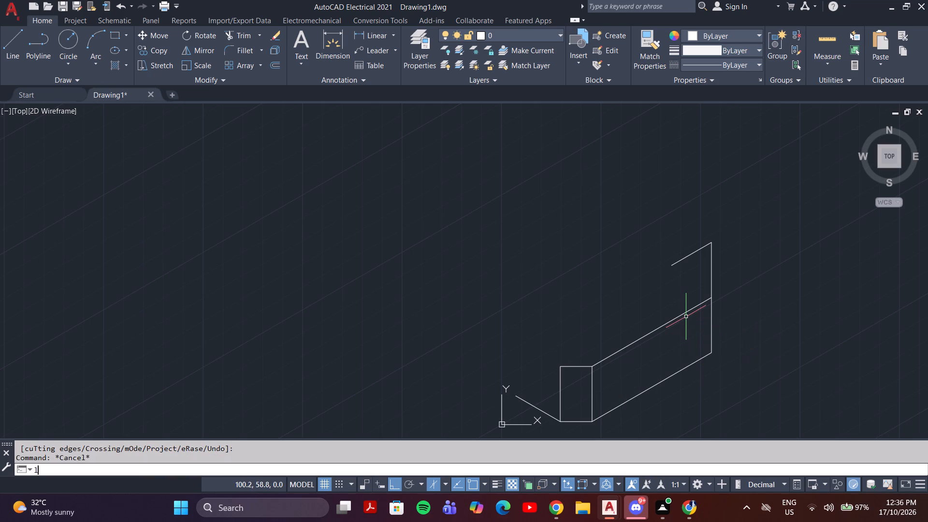
key(Return)
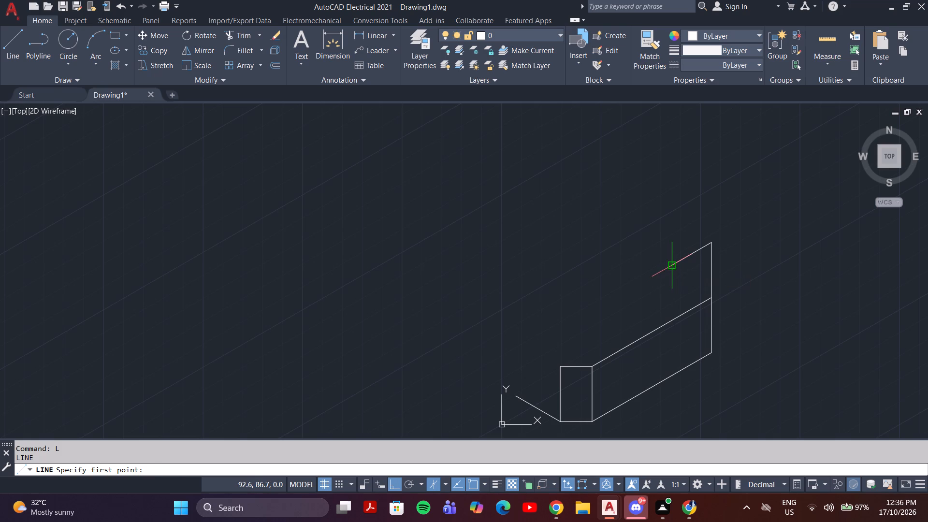
click(671, 265)
key(F5)
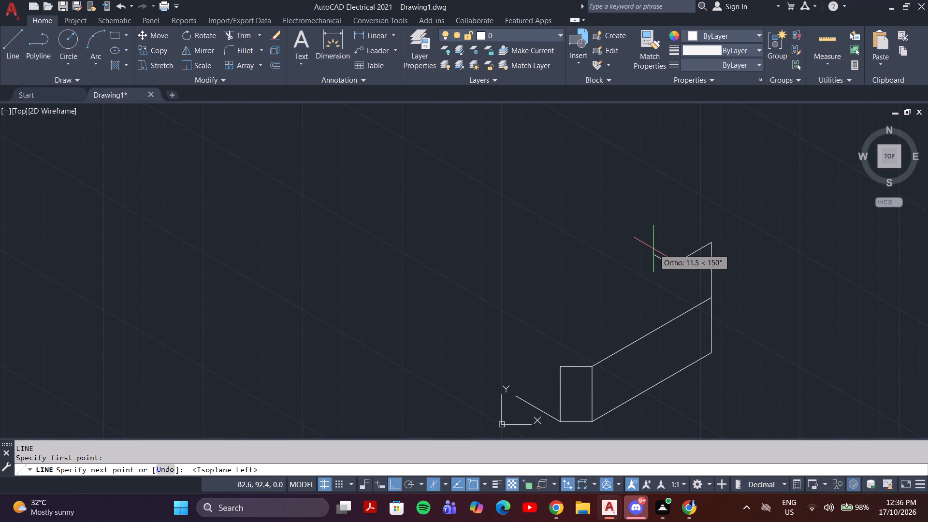
text(12)
key(Return)
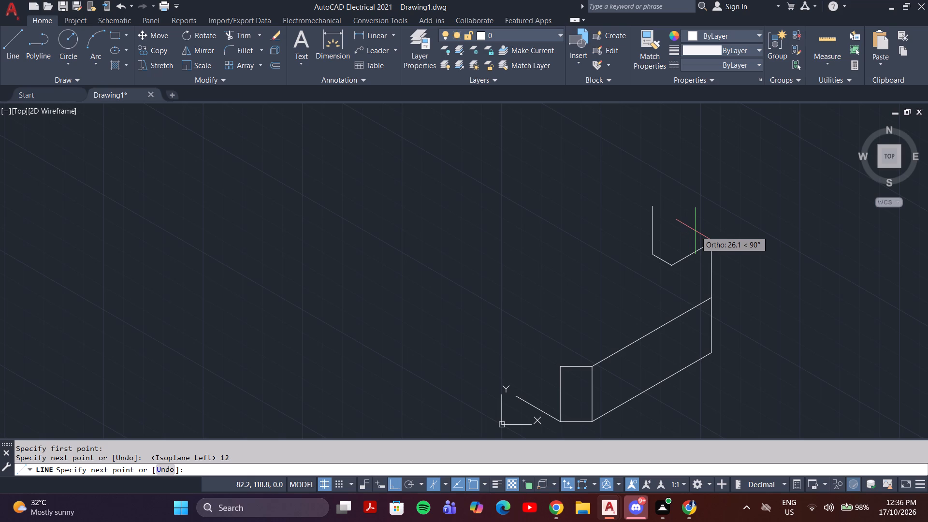
key(F5)
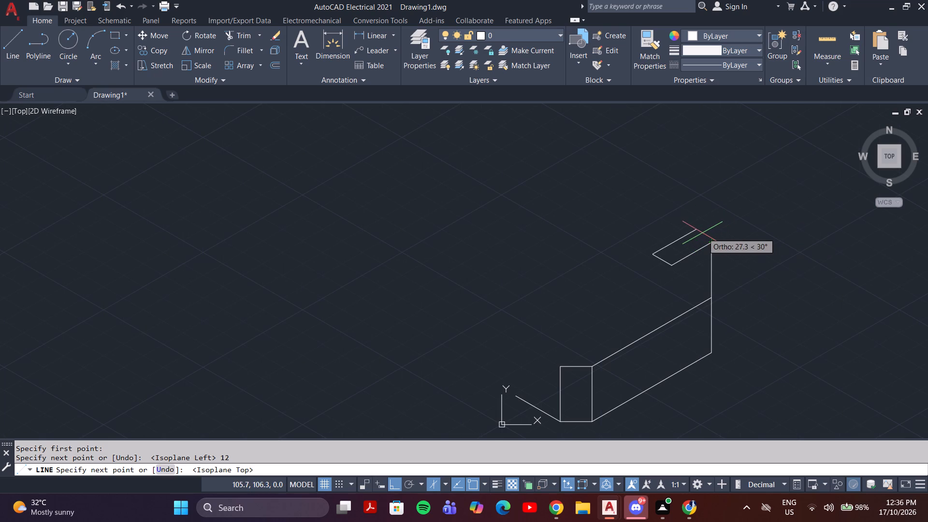
click(695, 232)
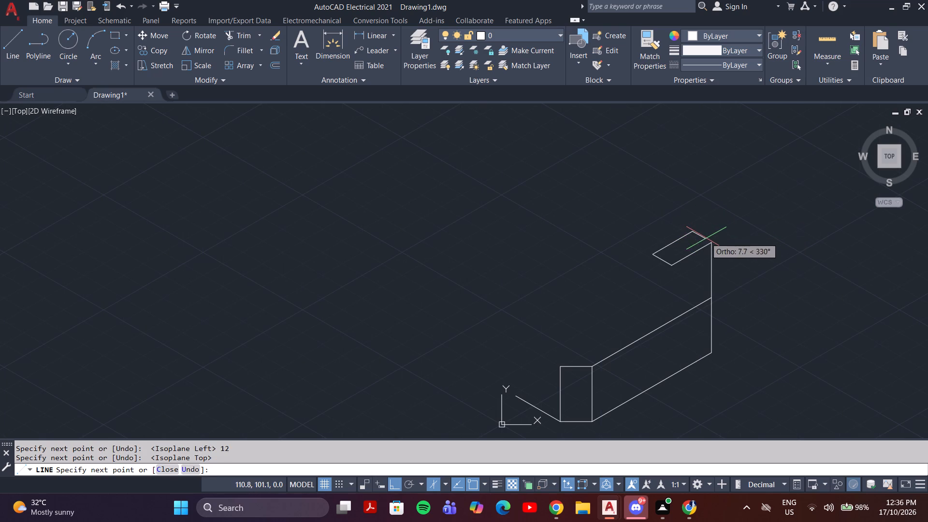
click(710, 243)
key(Escape)
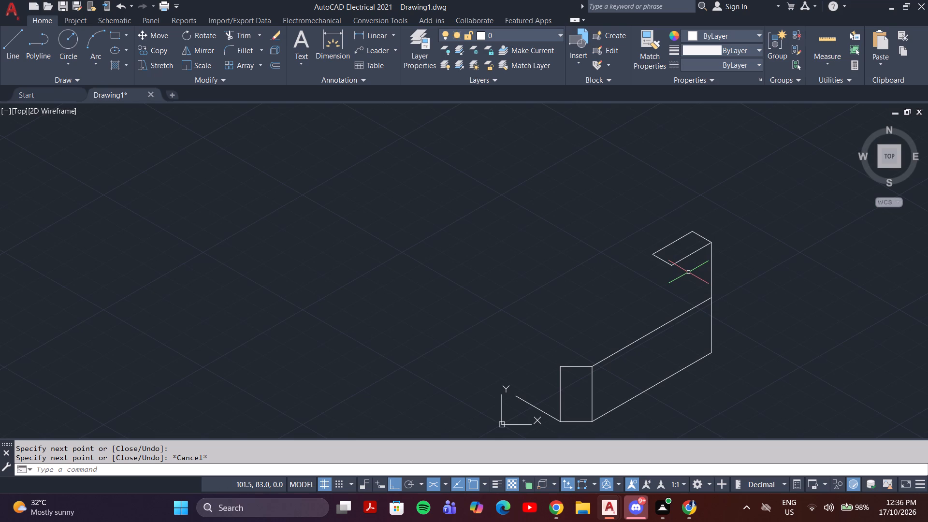
click(687, 264)
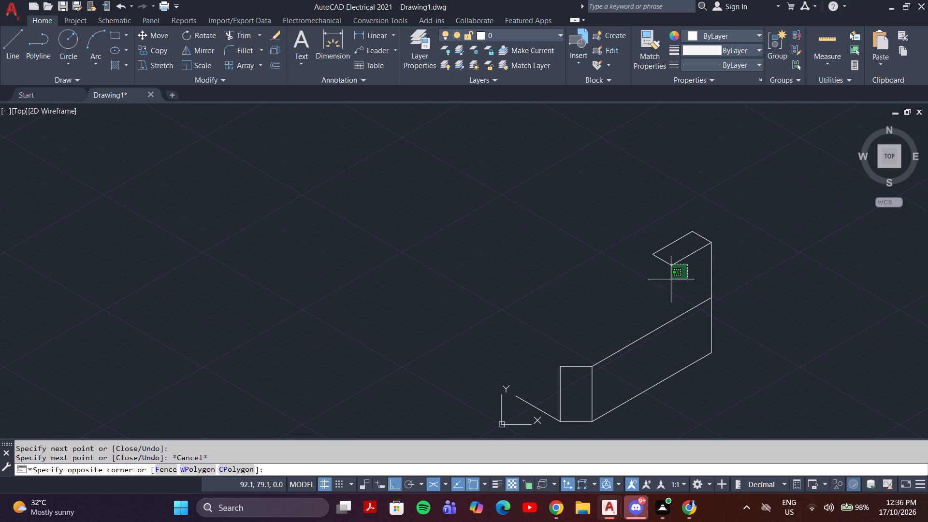
key(Escape)
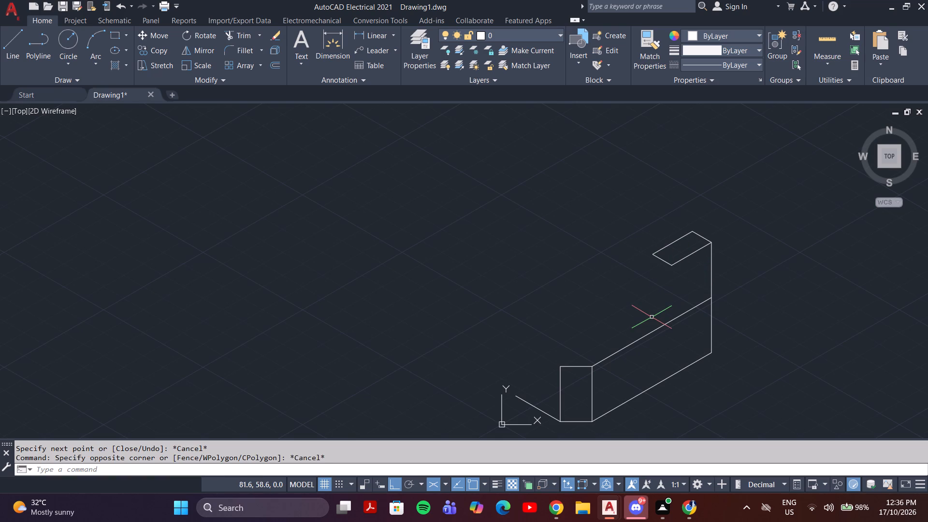
From the top parallelogram's left corner, draw a 25 mm vertical line down, followed by a 32 mm line at 150°.
key(l)
key(Return)
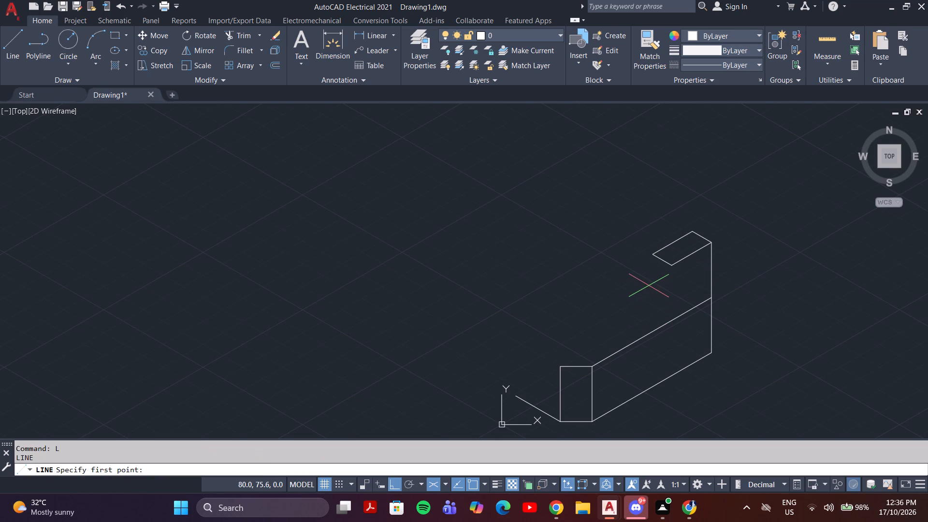
click(654, 255)
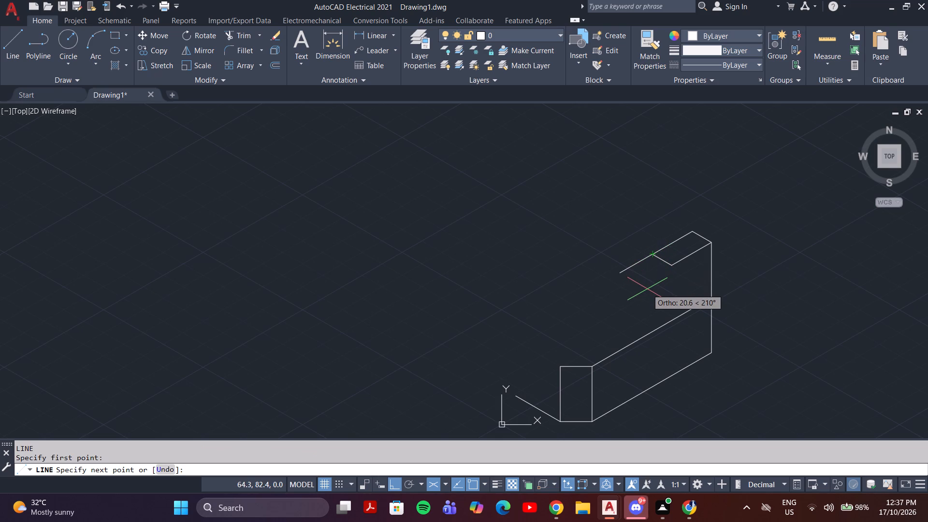
key(F5)
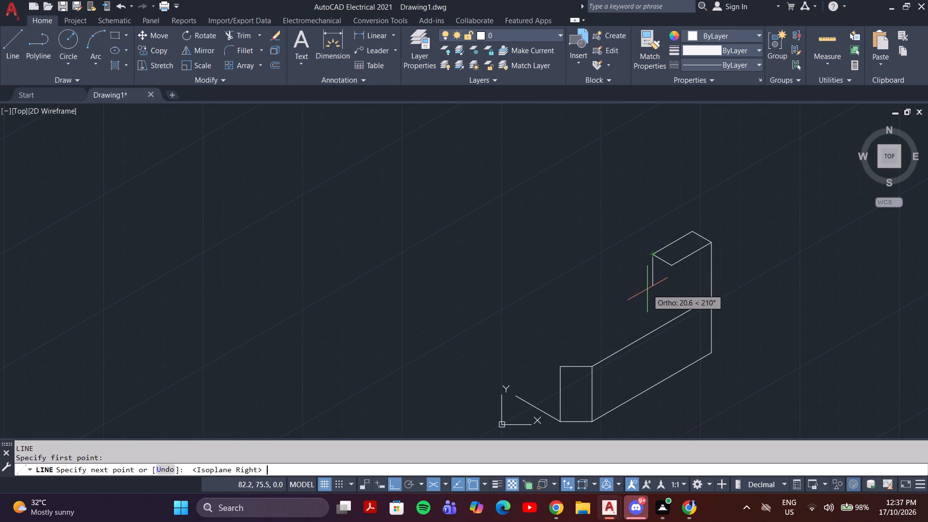
text(25)
key(Return)
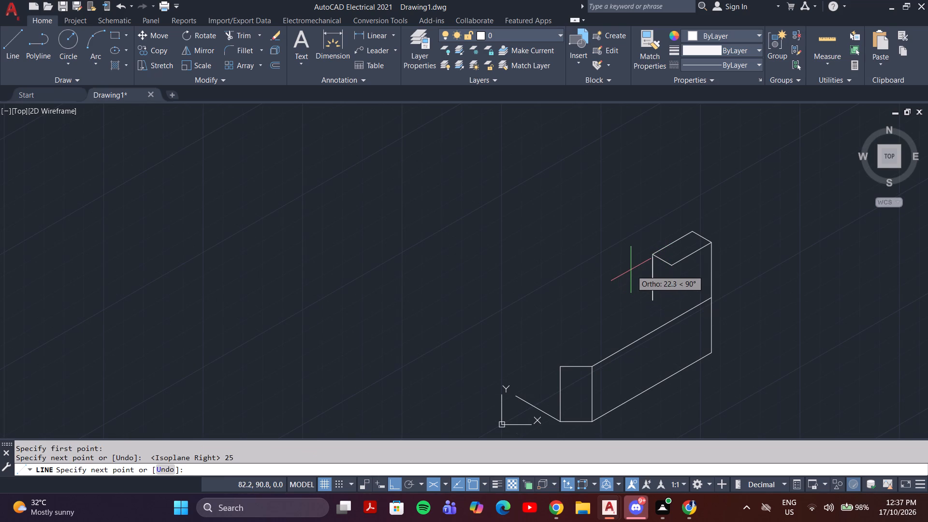
key(F5)
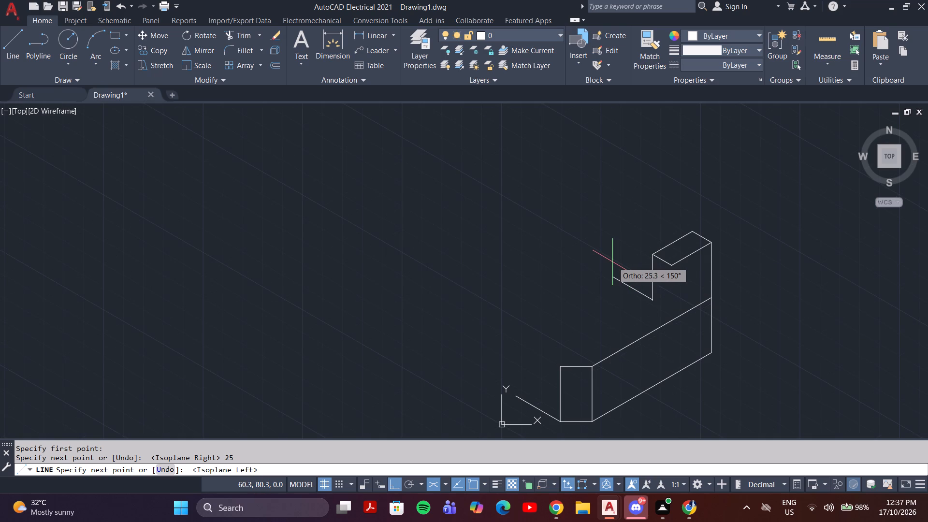
text(32)
key(Return)
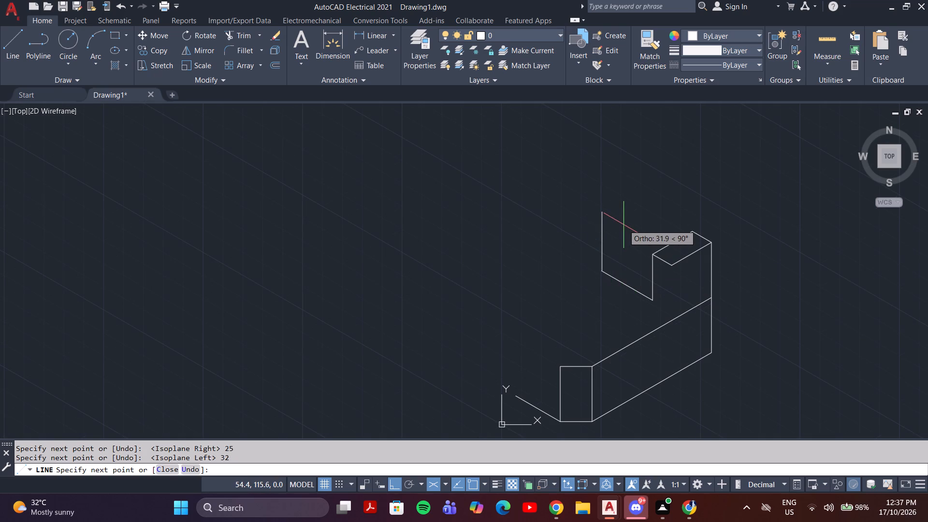
key(Escape)
key(l)
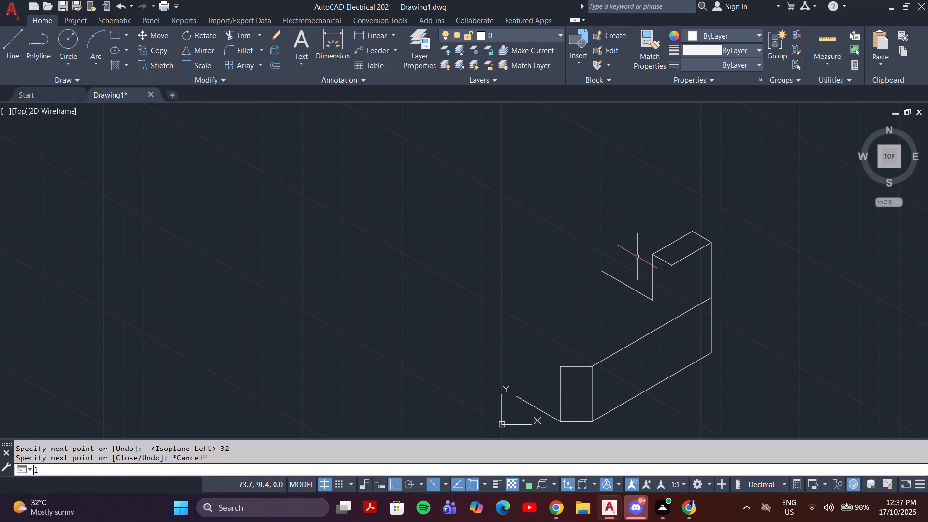
key(Escape)
Copy the 25 mm vertical line from the top parallelogram's left corner to its front lower corner.
click(648, 277)
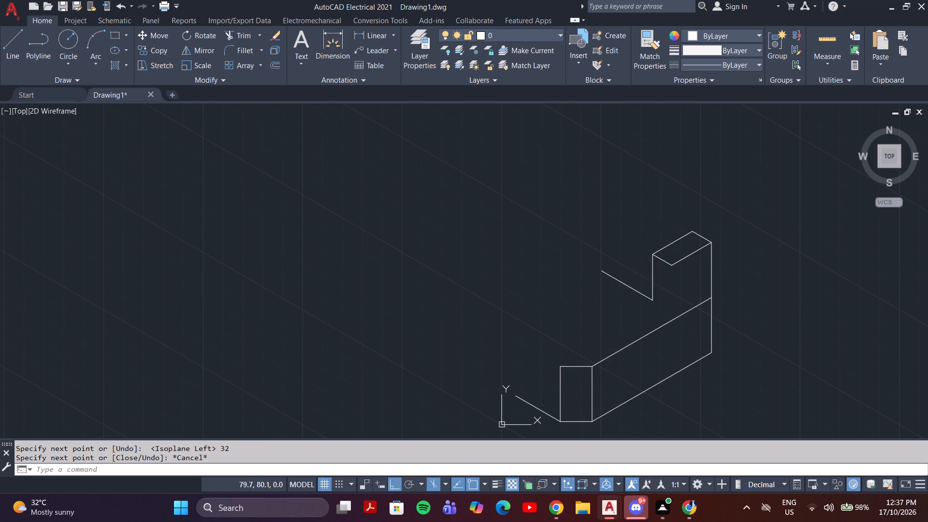
triple_click(655, 284)
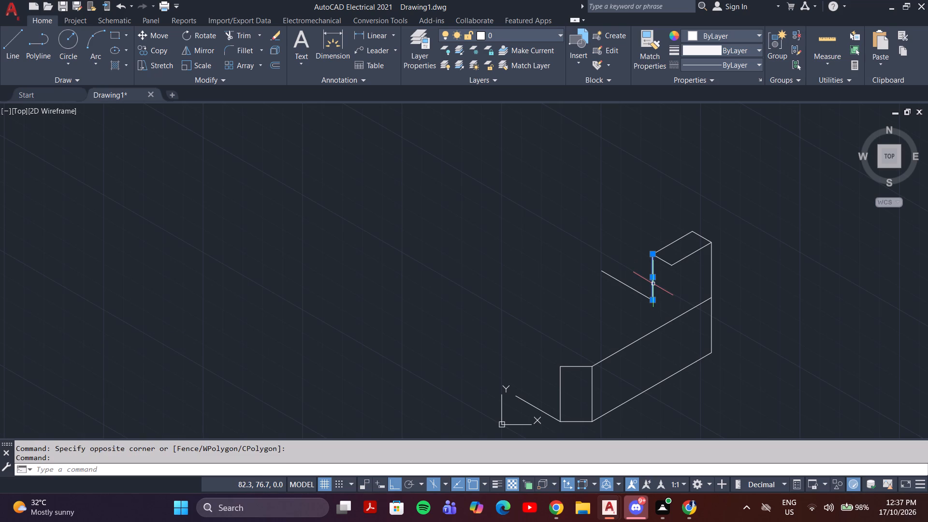
text(co)
key(Return)
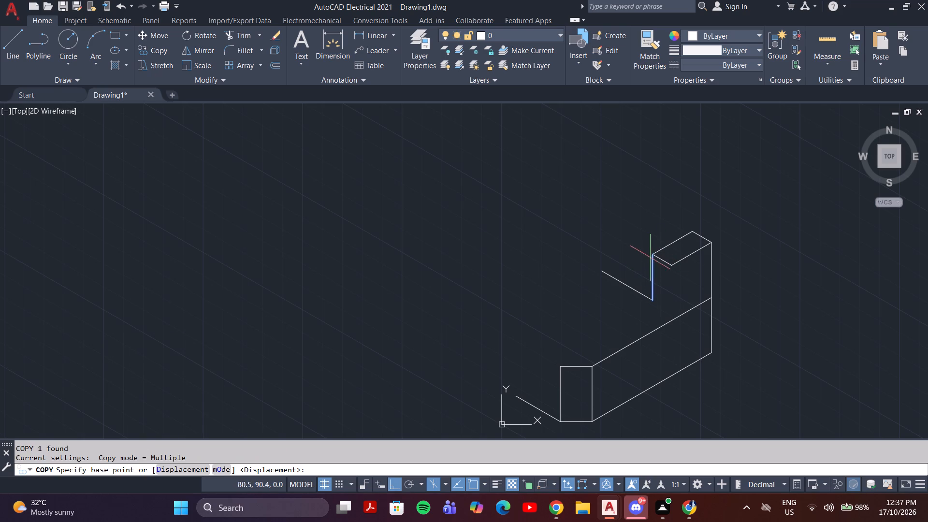
click(655, 253)
click(669, 265)
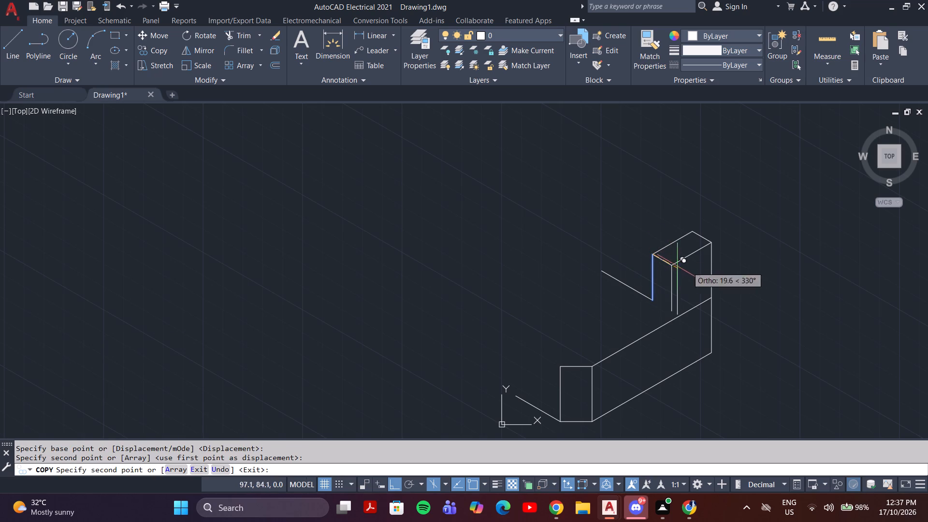
key(Escape)
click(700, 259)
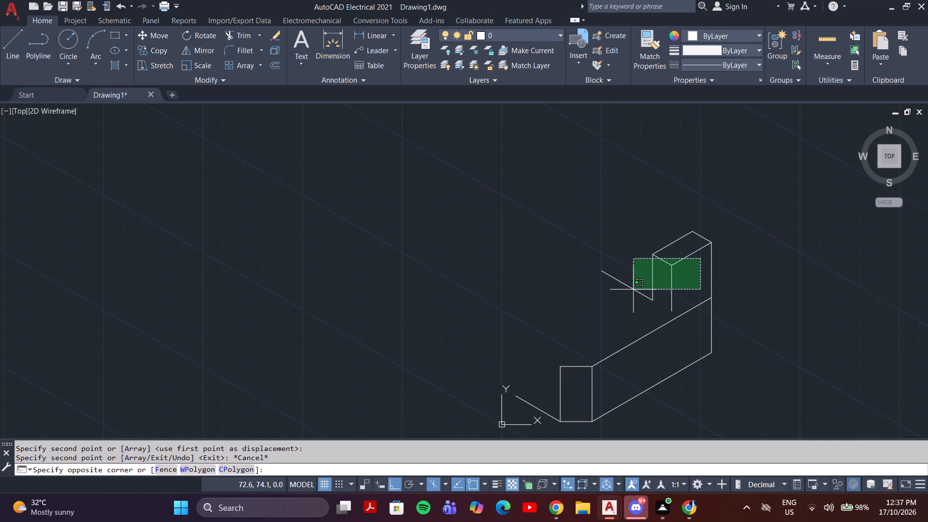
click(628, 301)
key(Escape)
Copy the top parallelogram and its two 25 mm verticals from the front vertical's lower end to the 32 mm line's free end.
click(673, 248)
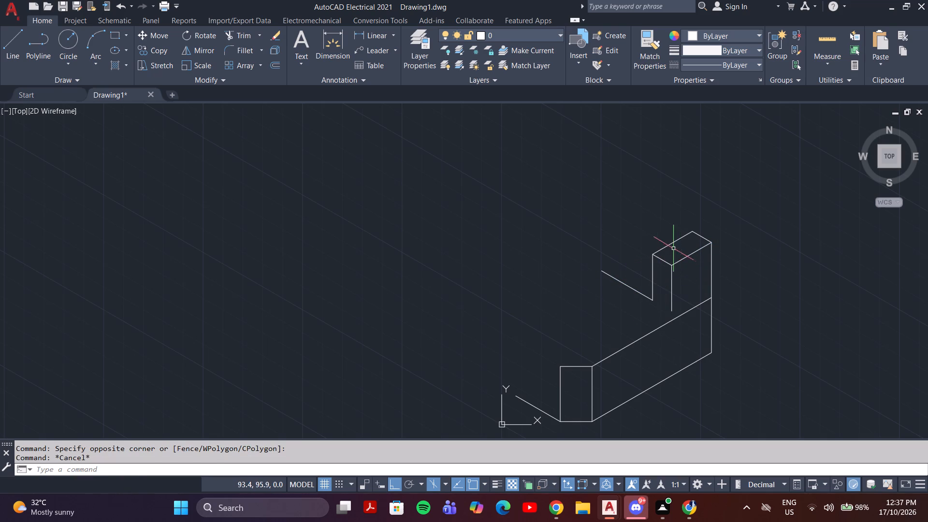
click(652, 285)
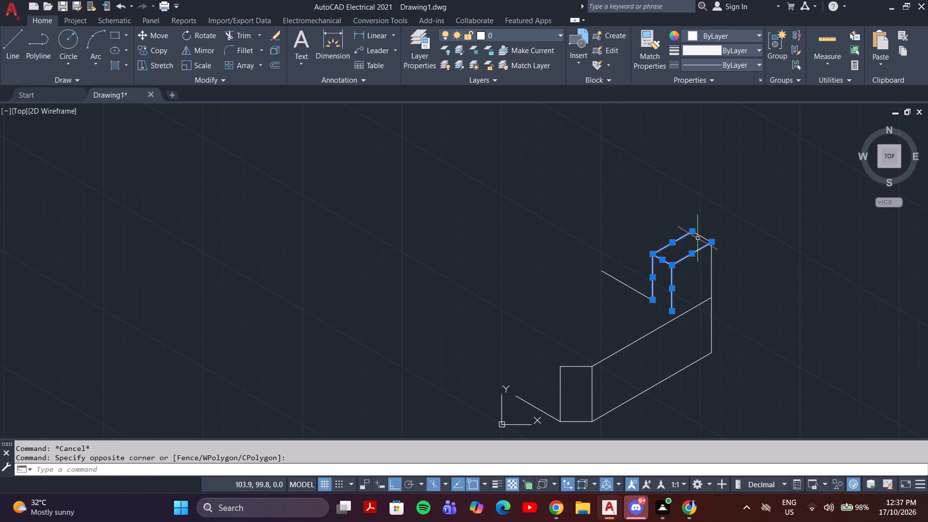
click(699, 234)
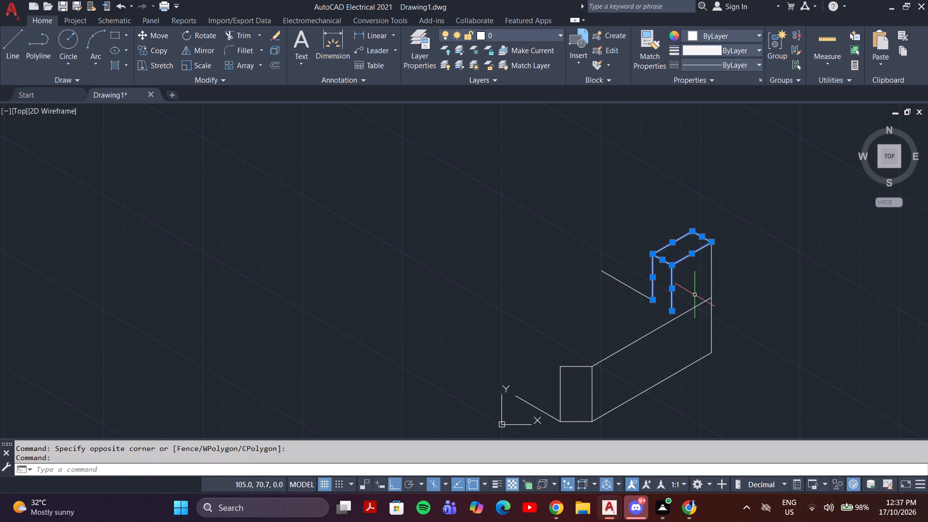
text(co)
key(Return)
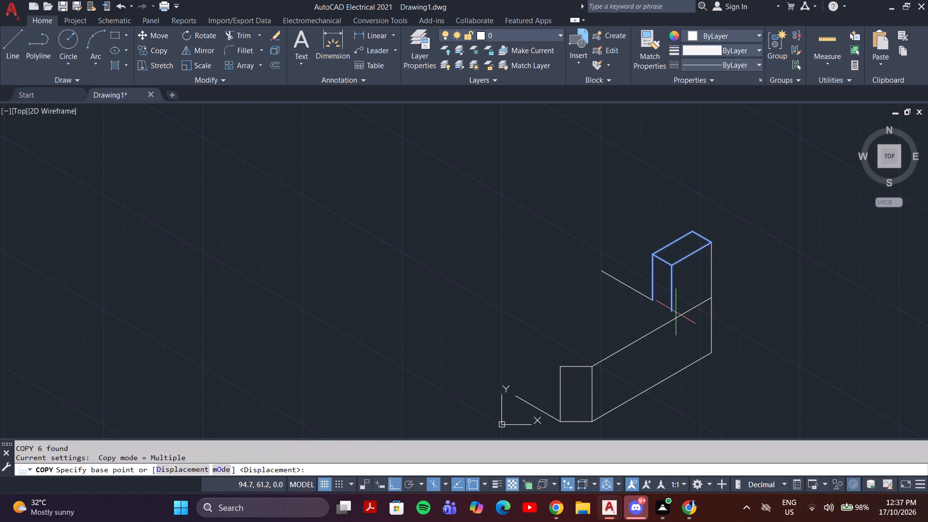
click(671, 311)
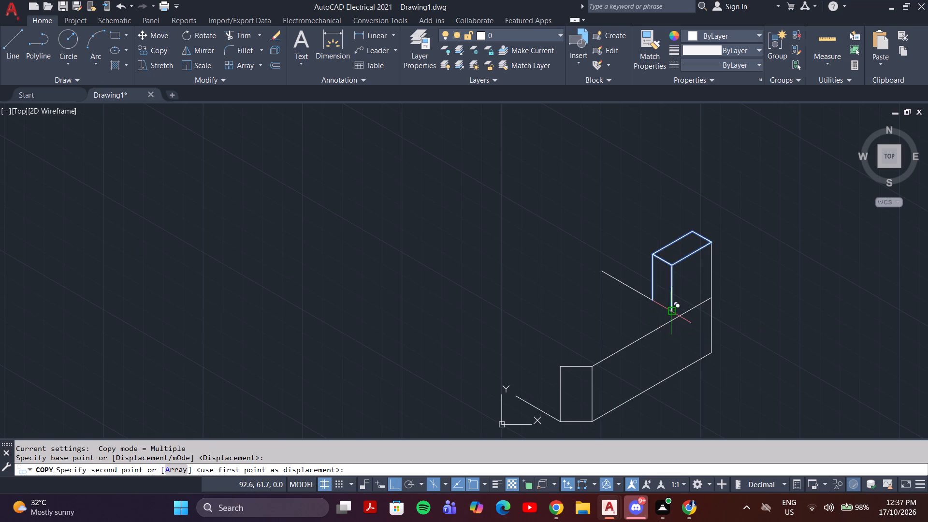
click(603, 272)
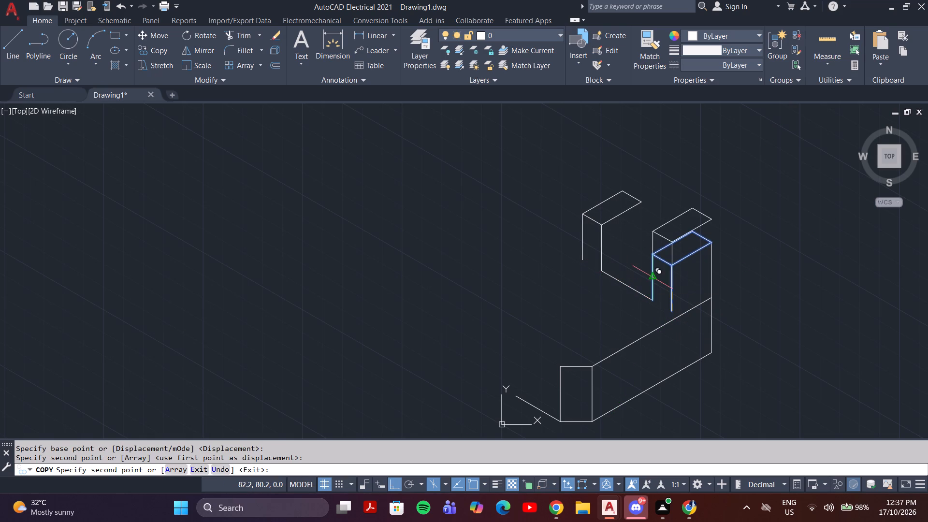
key(Escape)
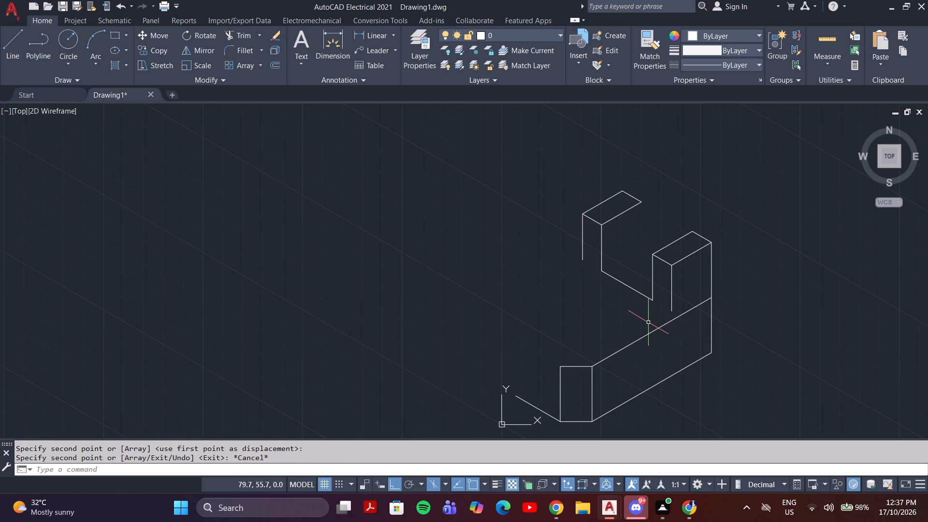
Draw a vertical down from the copied parallelogram's right corner and a crossing 30° line about 33 mm long from the copied front vertical's lower end.
key(l)
key(Return)
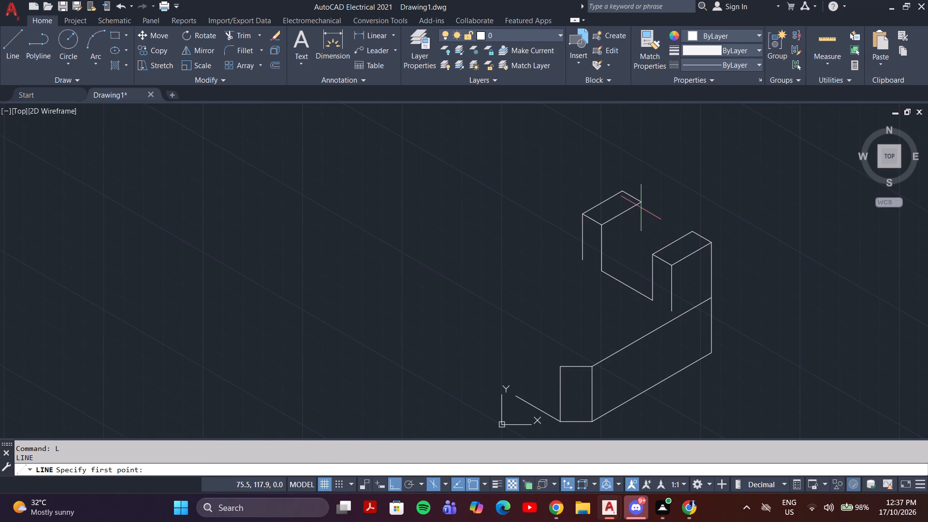
click(641, 203)
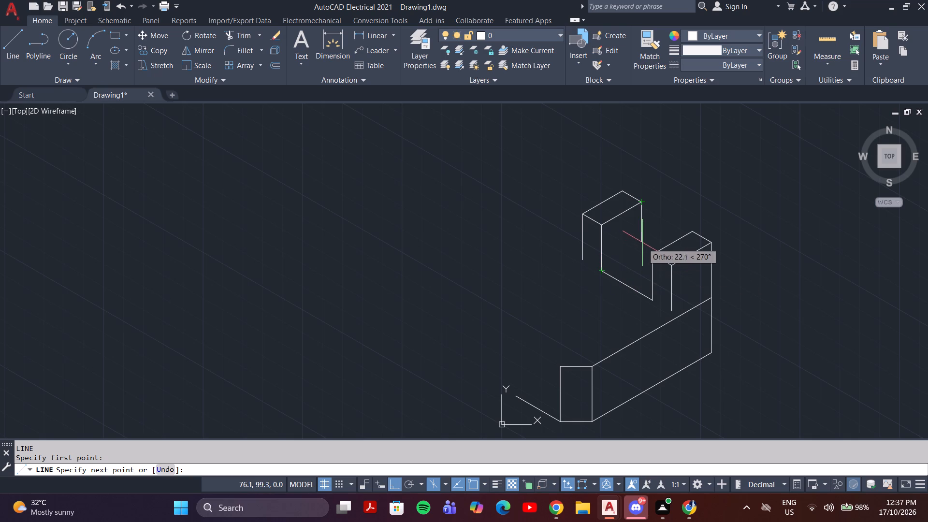
click(640, 265)
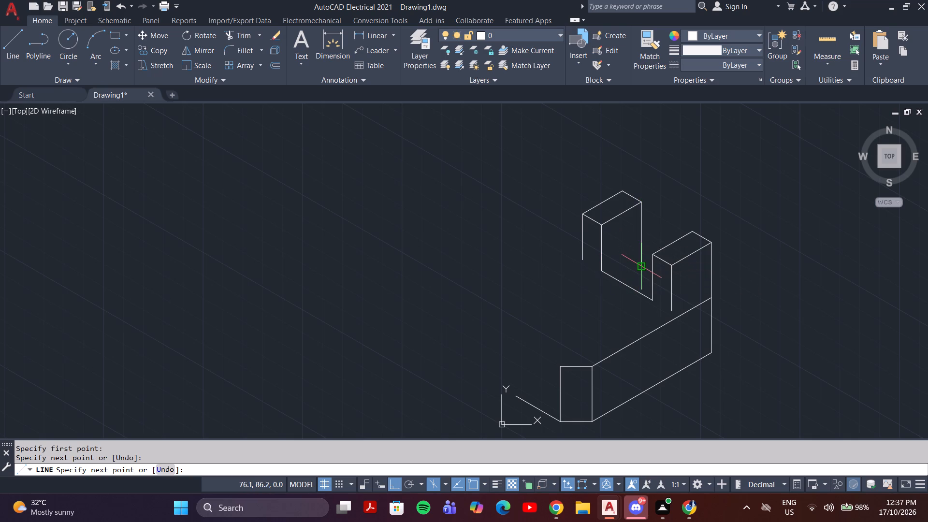
key(space)
key(space)
drag(601, 272, 609, 268)
key(F5)
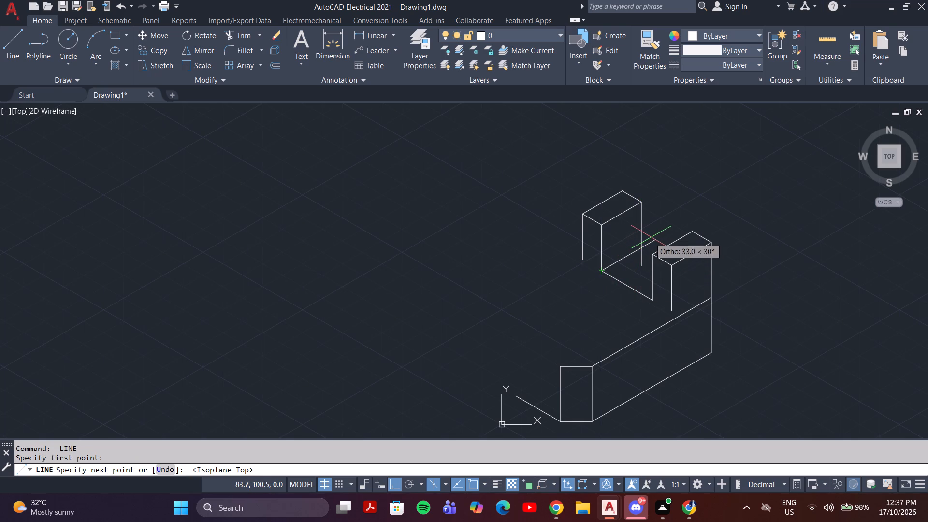
click(651, 237)
key(Escape)
Trim the overhangs of the new vertical and the 30° line beyond their intersection.
text(tr)
key(Return)
drag(625, 272, 647, 239)
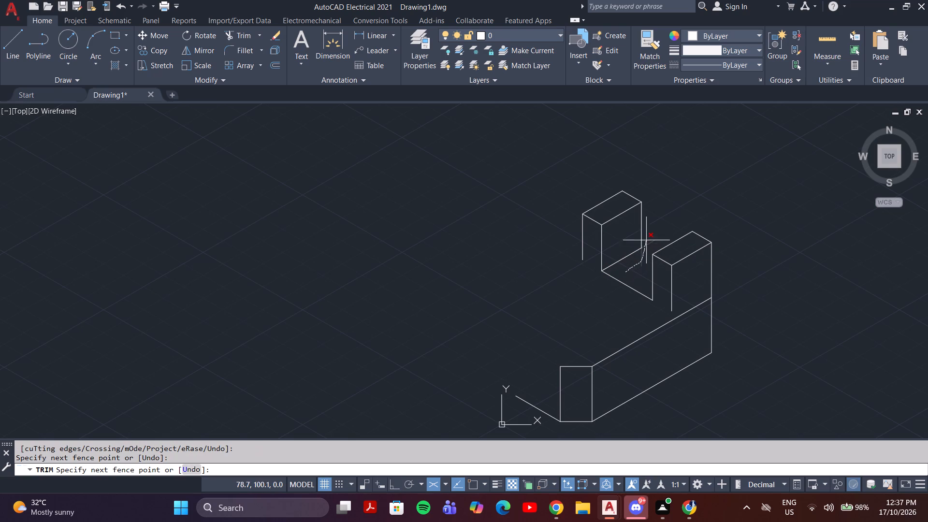
drag(647, 239, 647, 235)
key(Escape)
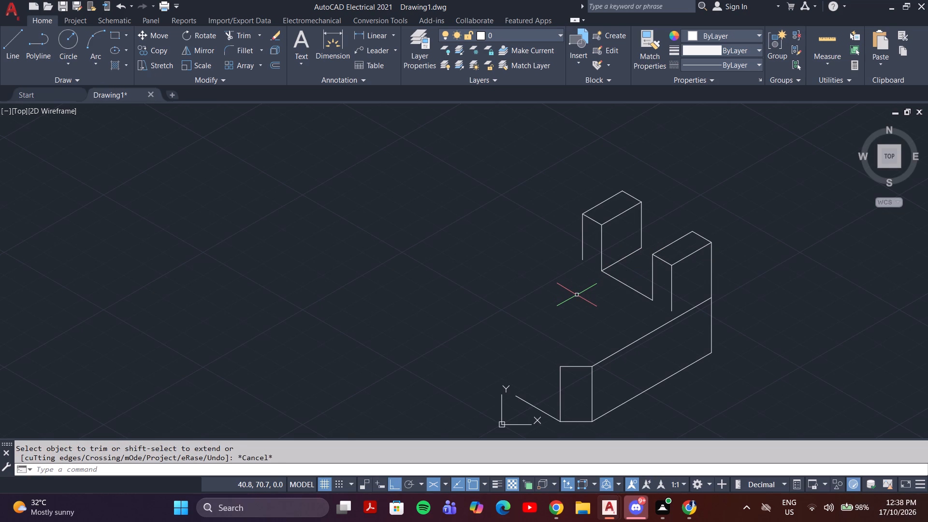
Draw a line at 330° from the trimmed corner to the original block's front upper corner.
key(l)
key(Return)
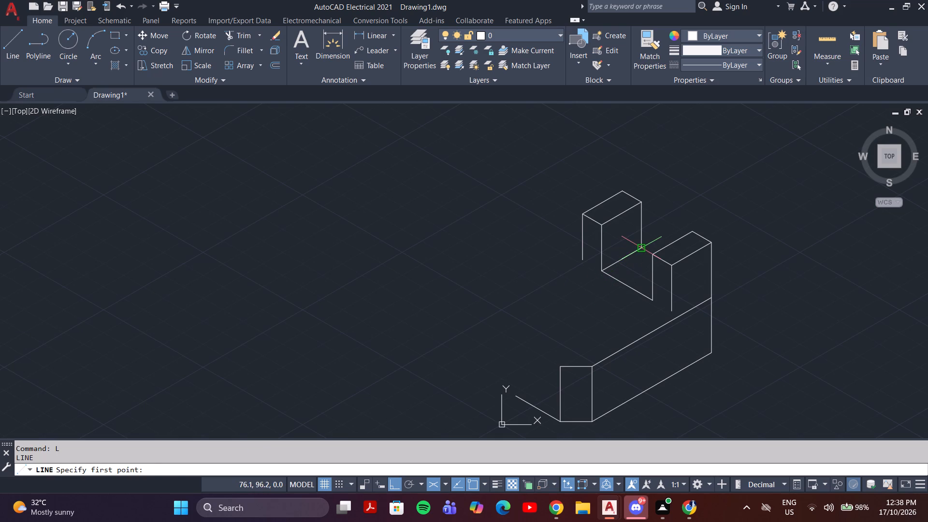
click(643, 246)
scroll(657, 255, up, 3)
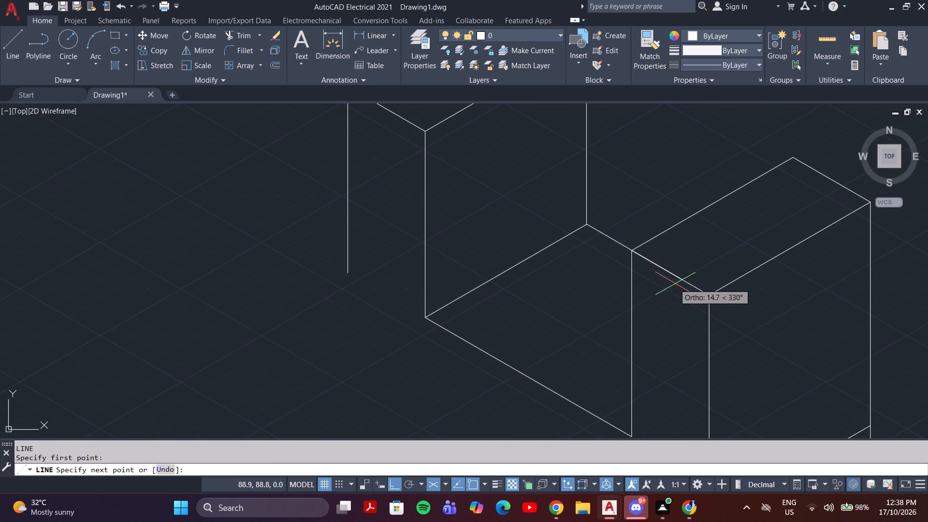
click(712, 297)
key(Escape)
Move both raised blocks, their connecting lines and the tall vertical straight up, from the vertical's lower end to the upper long edge's end.
scroll(690, 307, down, 2)
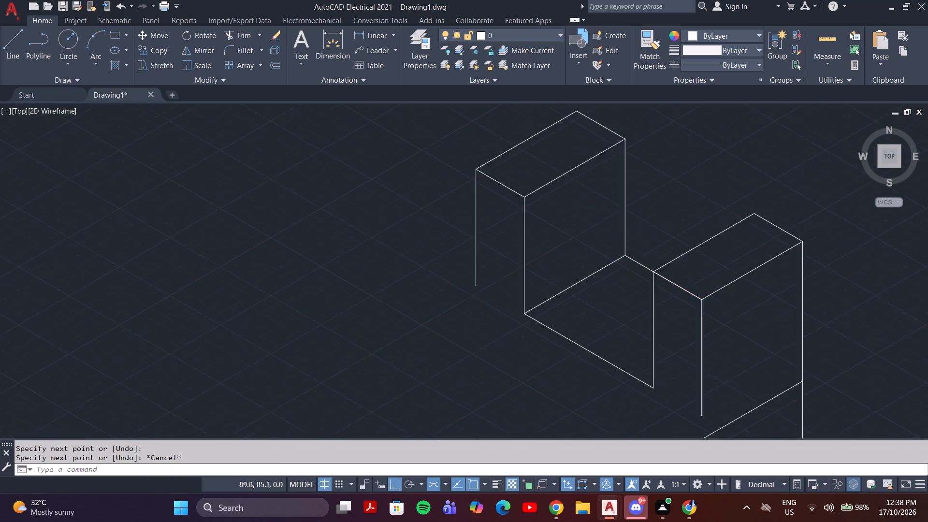
scroll(687, 307, down, 2)
scroll(614, 307, down, 3)
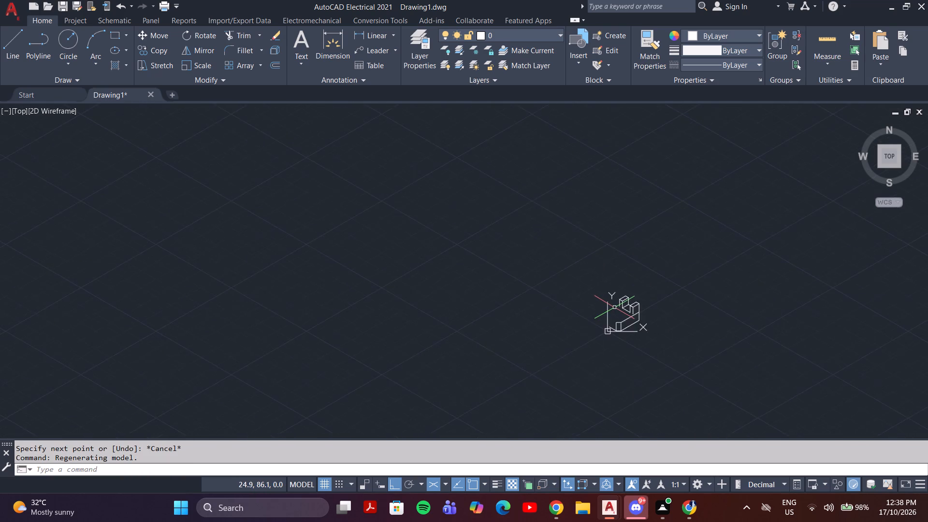
scroll(614, 307, up, 5)
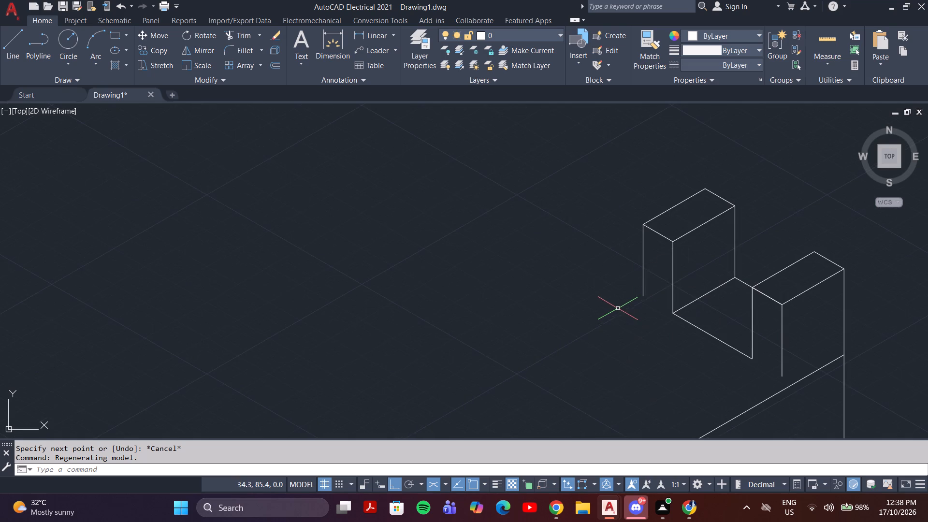
middle_drag(625, 301, 610, 220)
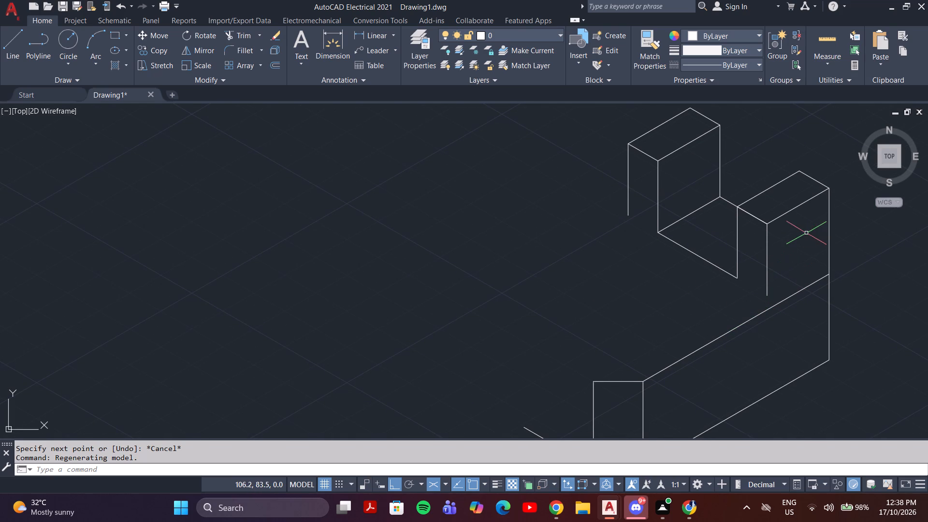
middle_drag(719, 146, 660, 180)
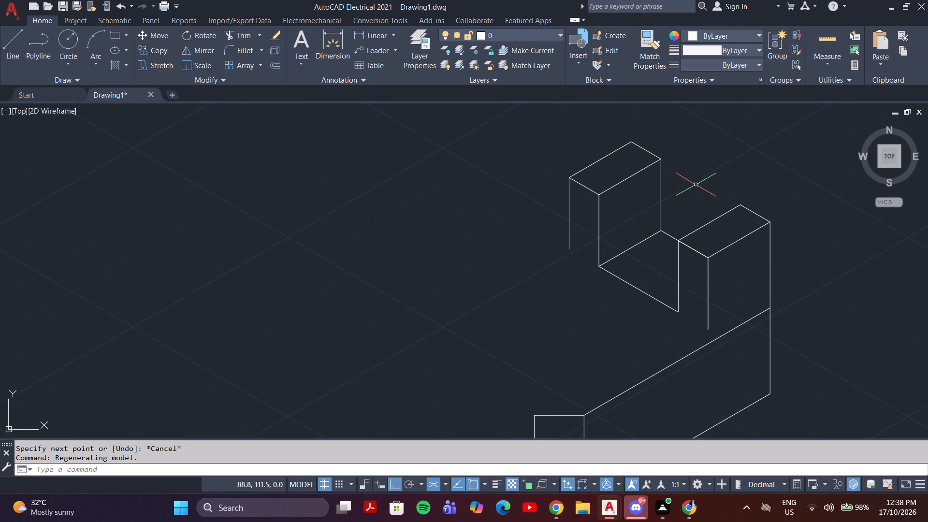
drag(751, 258, 745, 255)
click(550, 163)
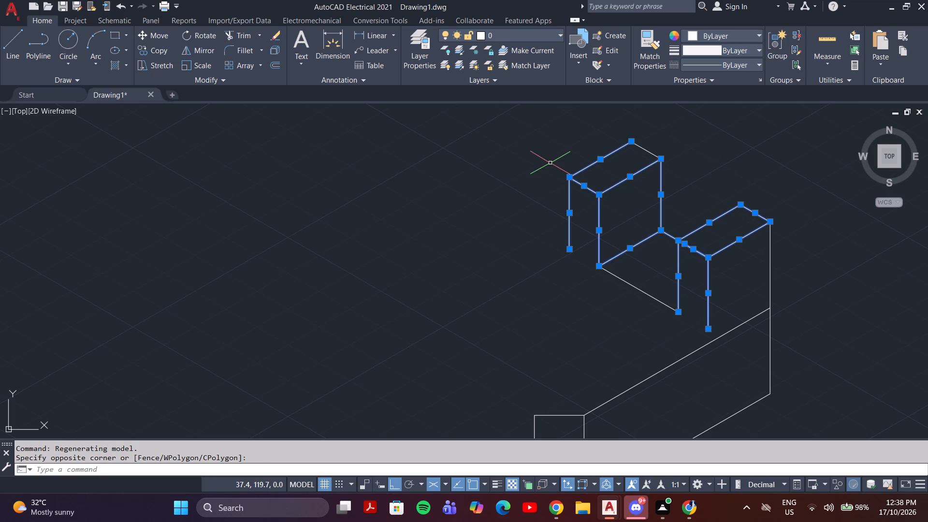
click(662, 280)
click(632, 304)
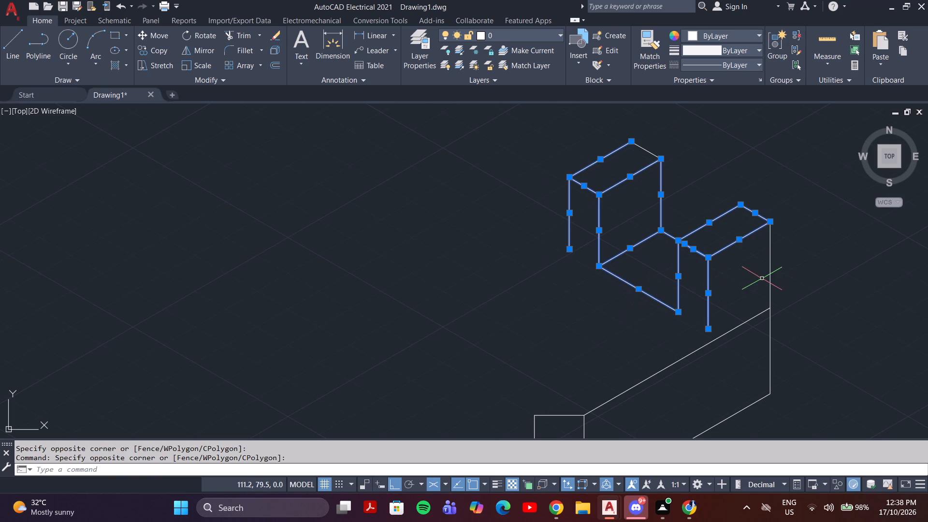
click(772, 271)
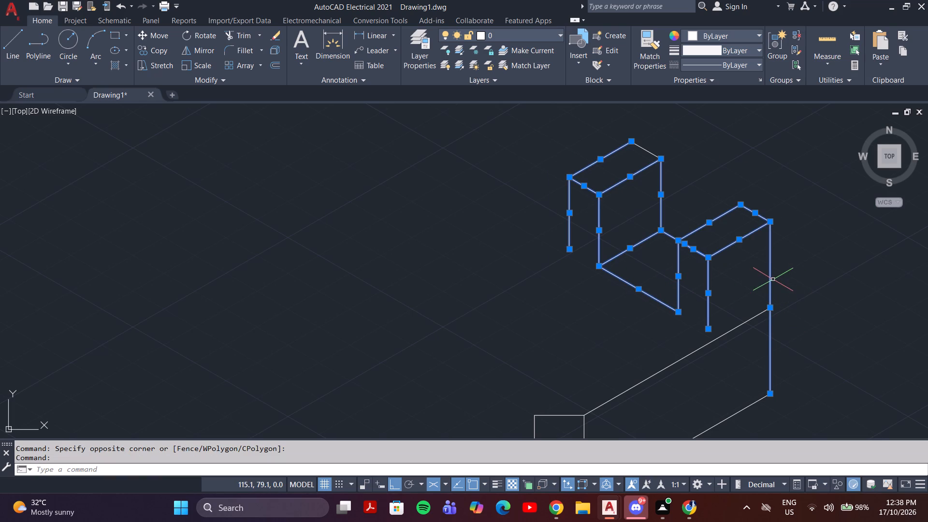
key(m)
key(Return)
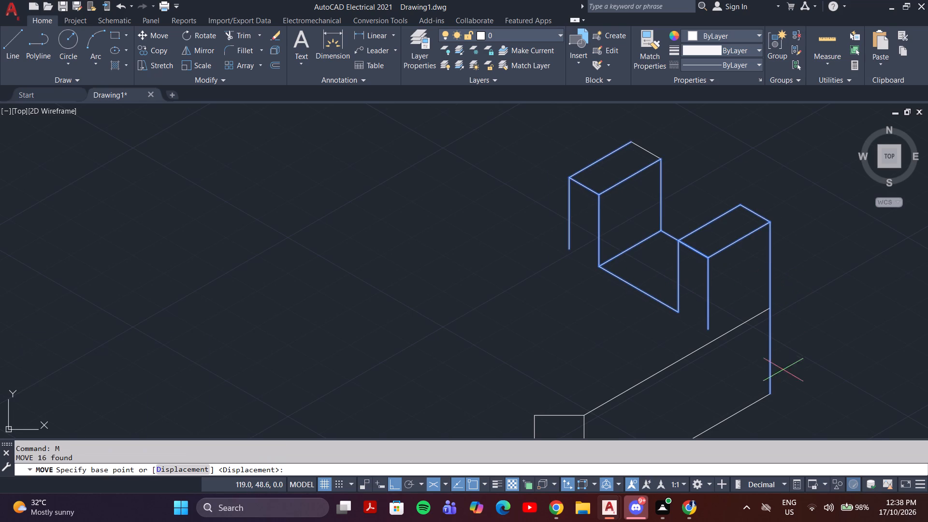
click(770, 392)
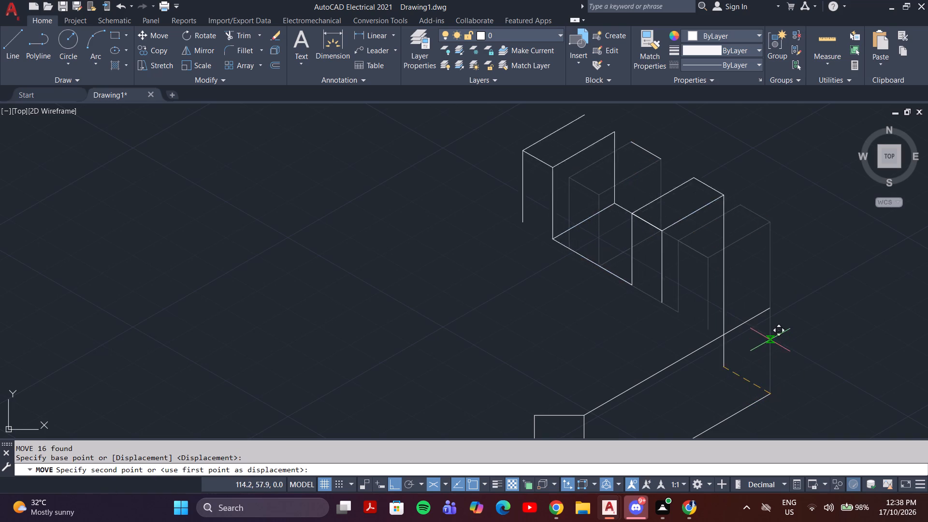
key(F5)
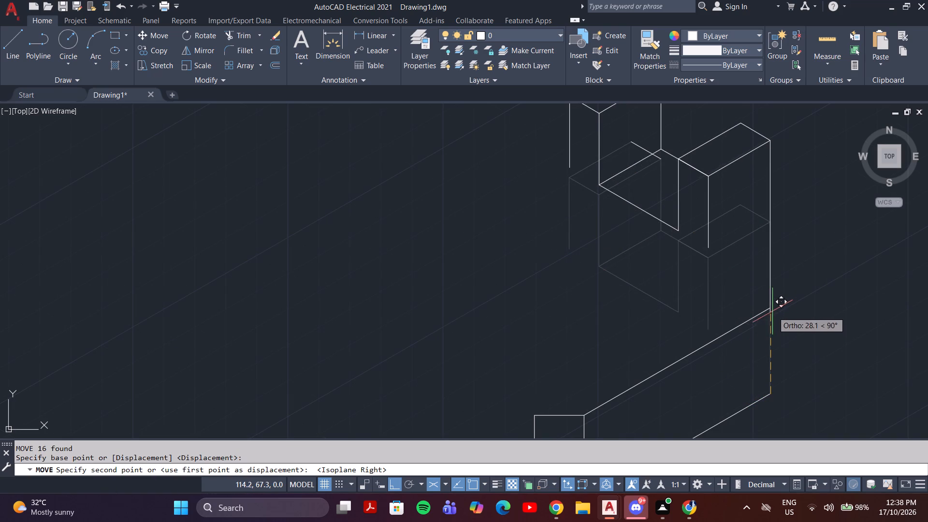
click(770, 309)
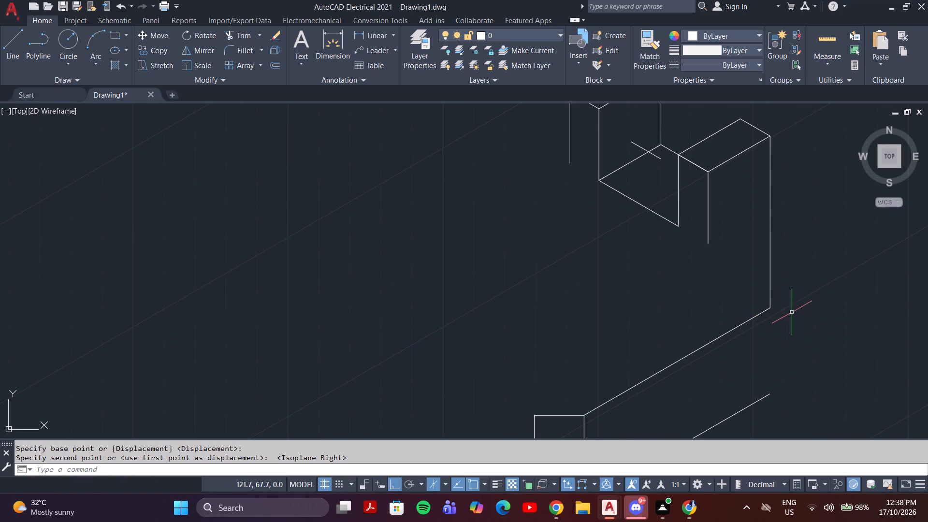
Draw a vertical line down from the lower end of the original block's front 25 mm vertical, entering 1010 as the length.
scroll(796, 320, down, 2)
middle_drag(747, 319, 703, 321)
scroll(697, 308, up, 2)
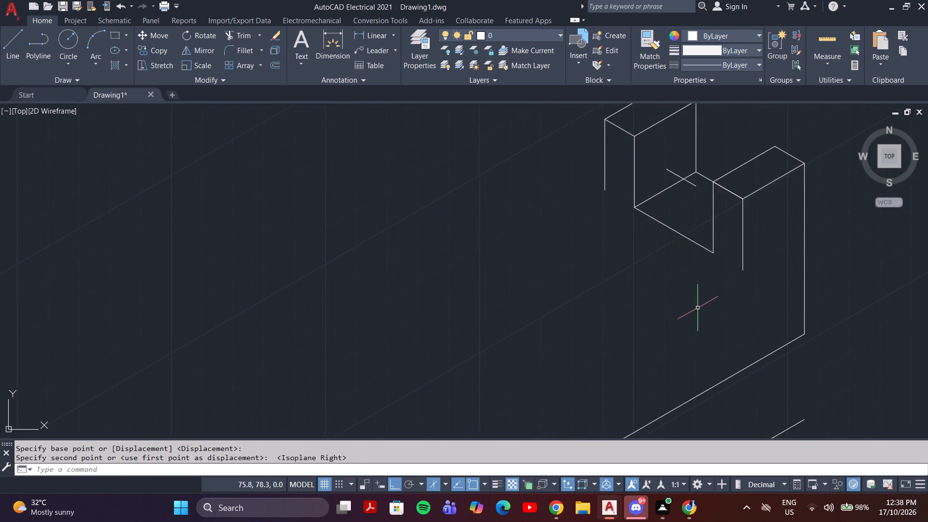
scroll(697, 308, up, 1)
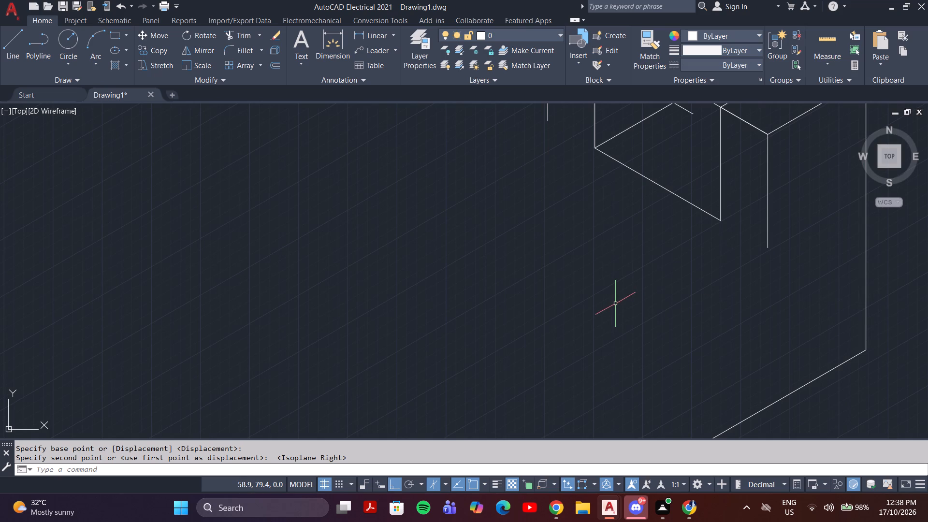
click(16, 32)
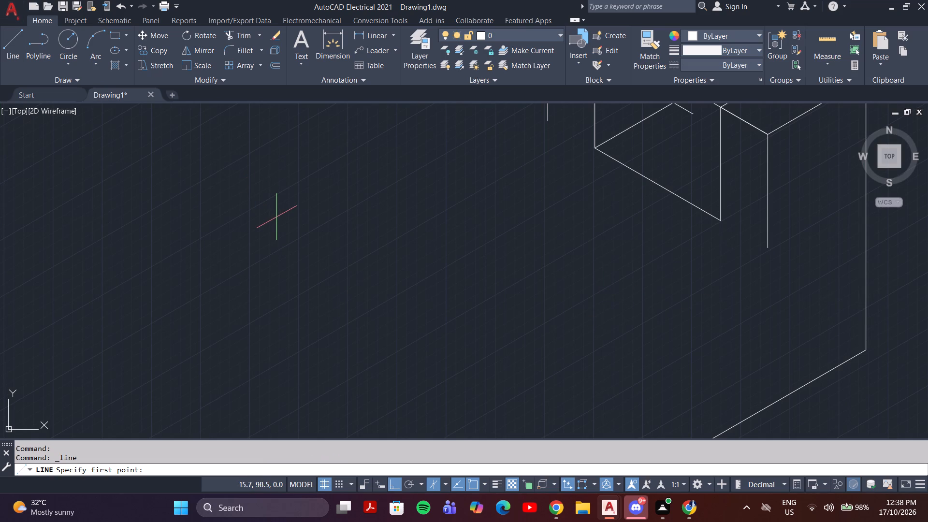
click(768, 251)
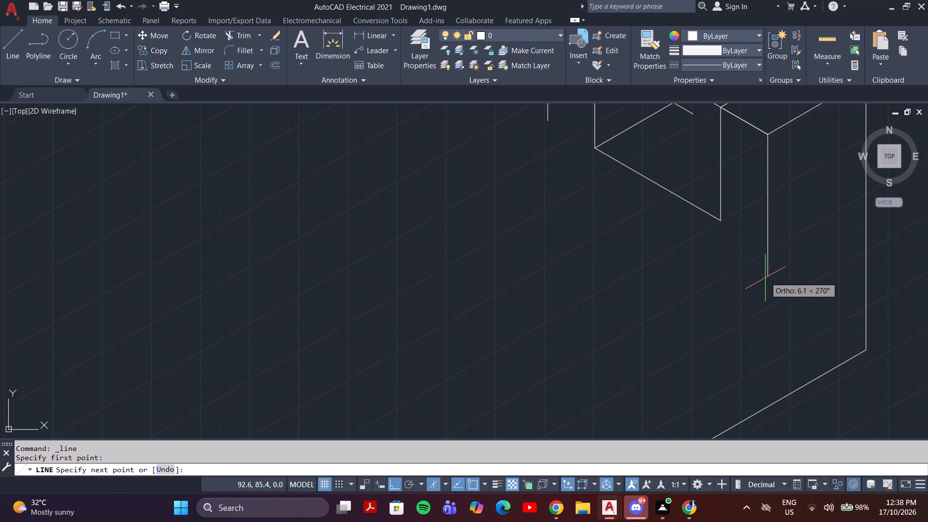
text(10)
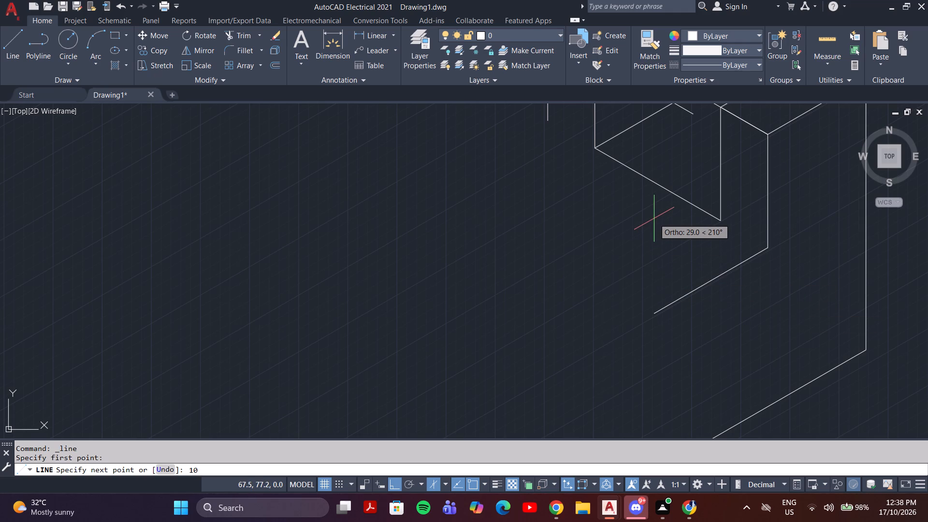
key(F5)
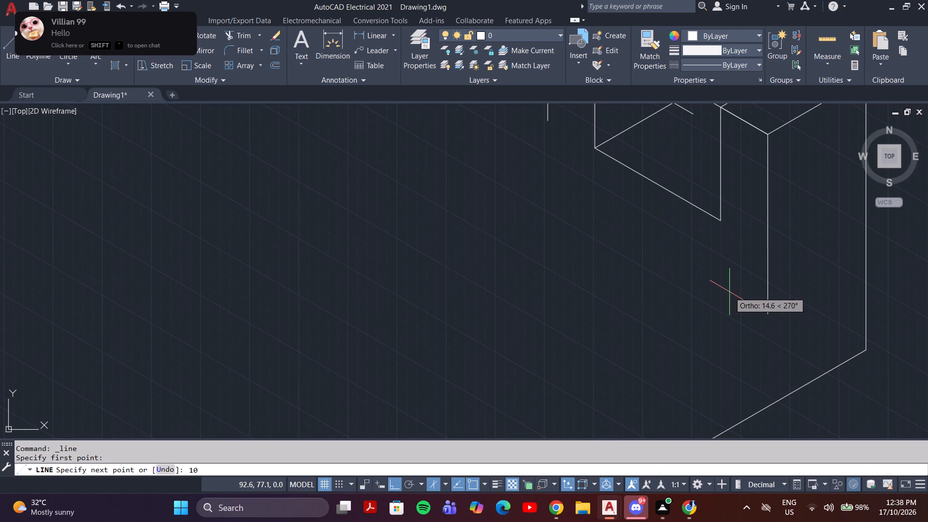
key(1)
key(0)
key(Return)
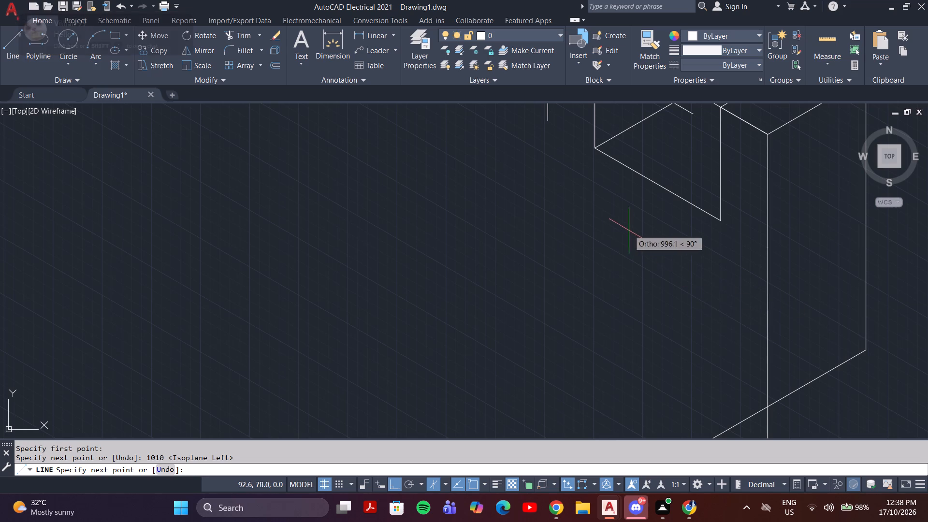
key(Escape)
Delete the overlong 1010 vertical line below the original block's front 25 mm vertical.
drag(800, 322, 785, 326)
click(733, 348)
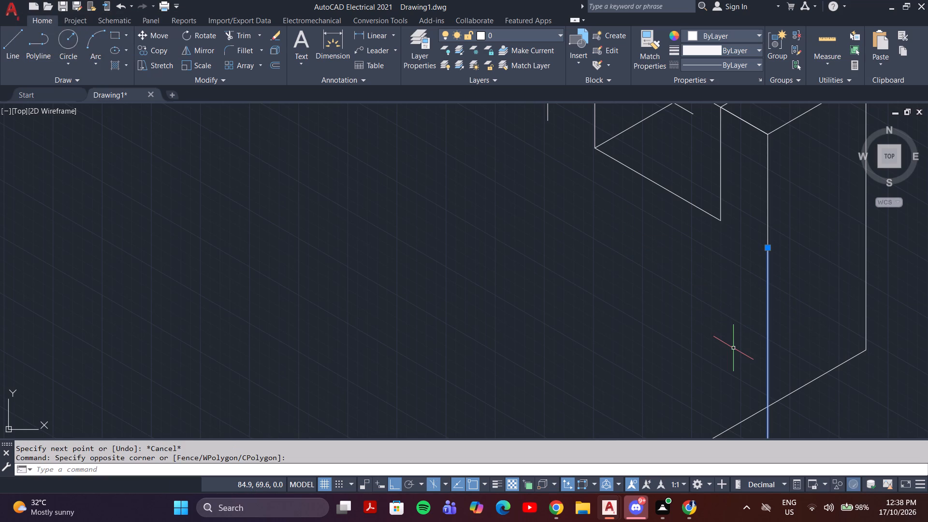
key(Delete)
Draw a 10 mm vertical line down from the lower end of the original block's front vertical.
key(l)
key(Return)
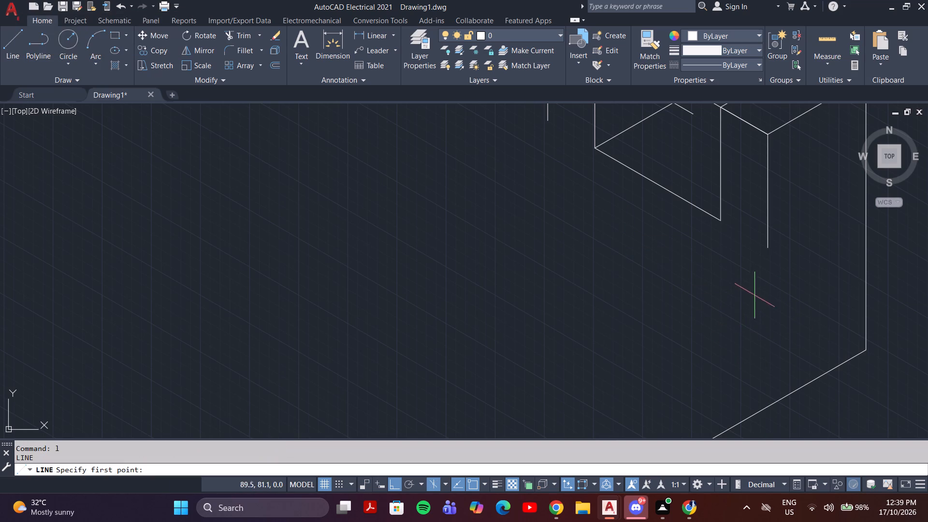
click(768, 246)
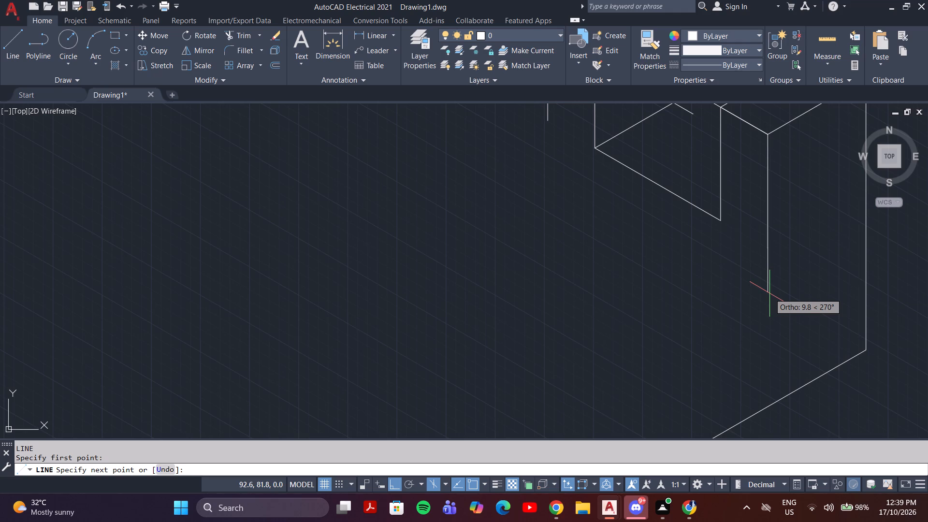
text(10)
key(Return)
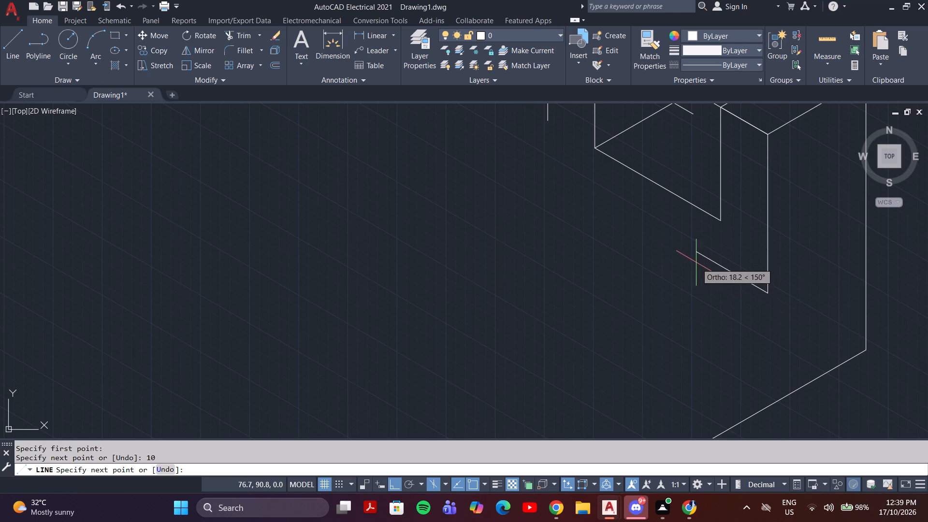
key(Escape)
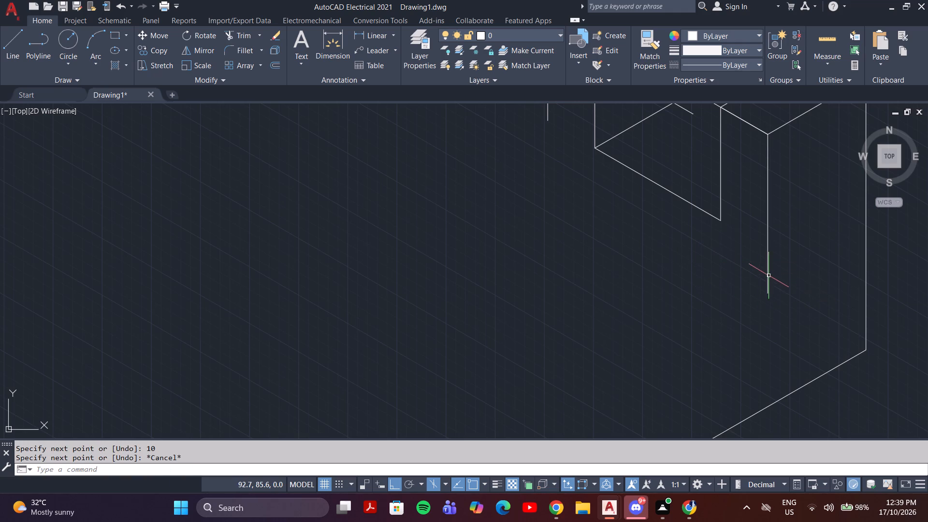
click(768, 275)
key(Escape)
From the 10 mm line's lower end, draw connected lines: 12 mm at 150°, 20 mm straight down, and about 14 mm at 330°.
key(l)
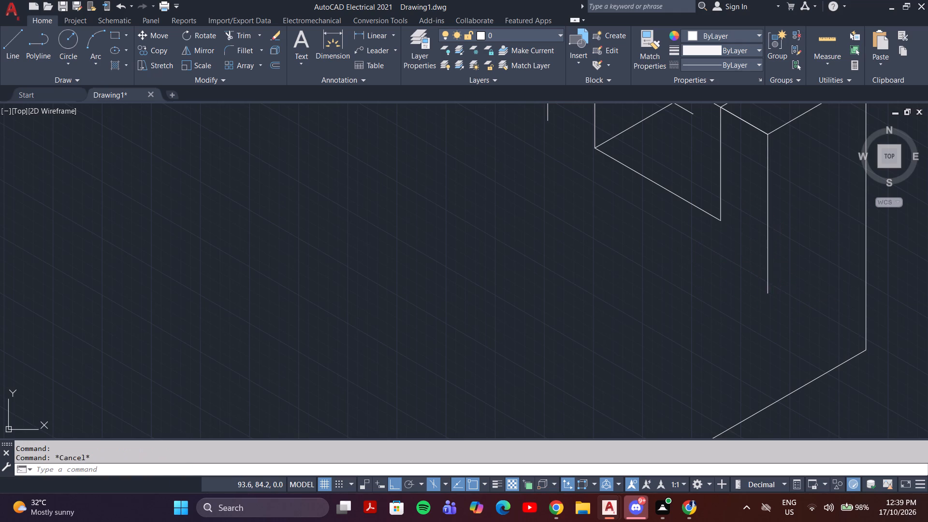
key(Return)
click(767, 293)
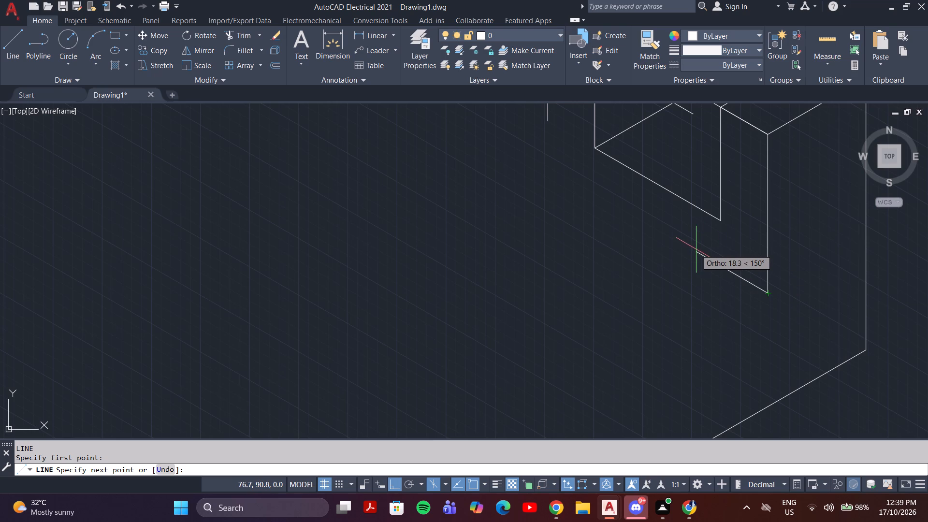
text(12)
key(Return)
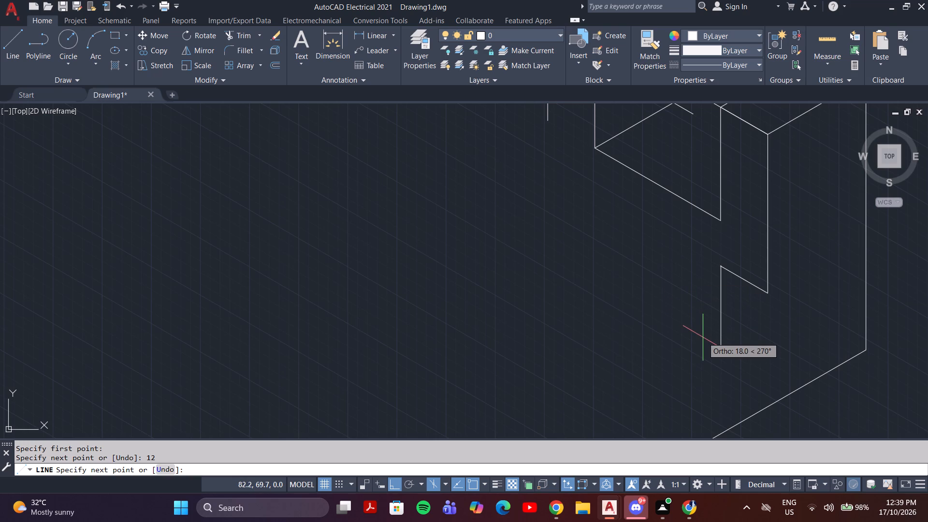
text(20)
key(Return)
click(776, 377)
key(space)
Draw a vertical line from the 10 mm line's lower end down past the new 330° line.
key(space)
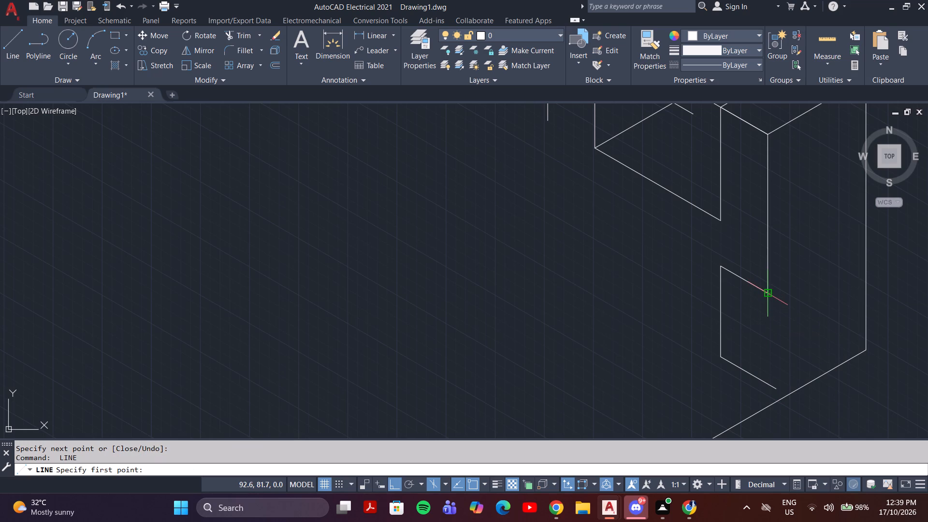
click(767, 296)
click(754, 390)
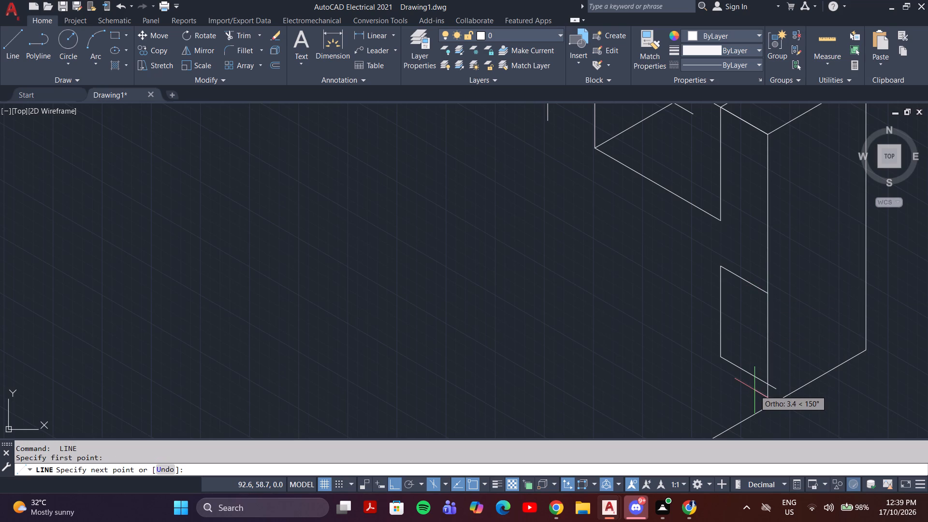
key(Escape)
Trim the overhangs of the new vertical and the 330° line beyond their intersection.
middle_drag(775, 386, 755, 313)
scroll(753, 312, up, 3)
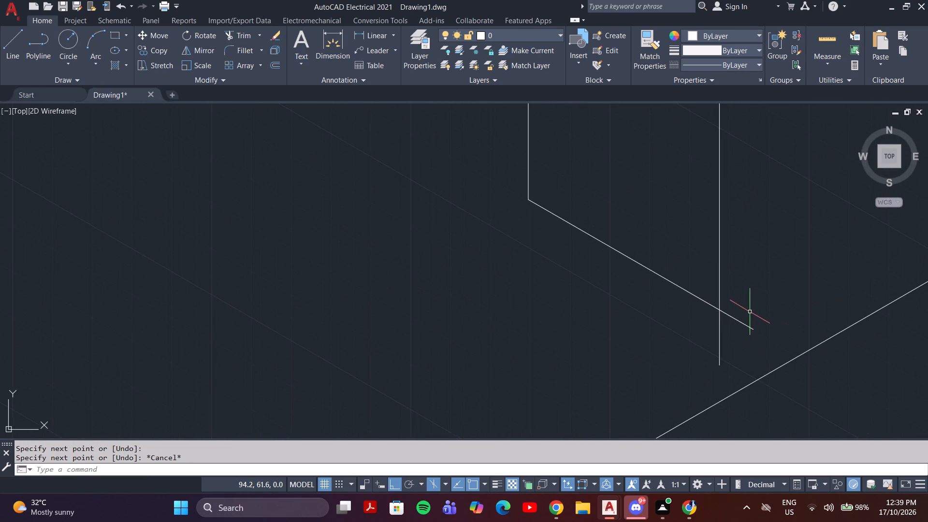
text(re)
key(BackSpace)
key(BackSpace)
key(BackSpace)
key(BackSpace)
text(tr)
key(Return)
drag(689, 347, 769, 290)
scroll(764, 291, down, 4)
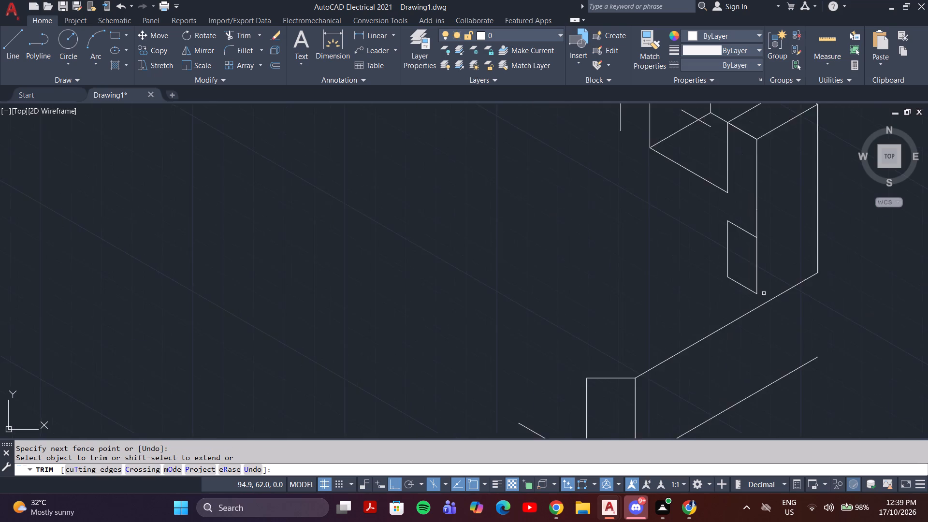
scroll(763, 295, down, 2)
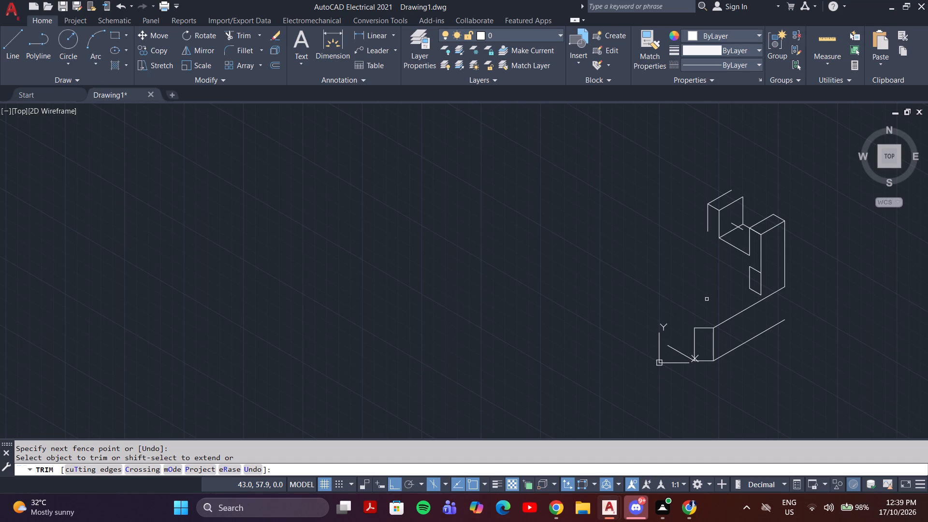
scroll(812, 255, up, 2)
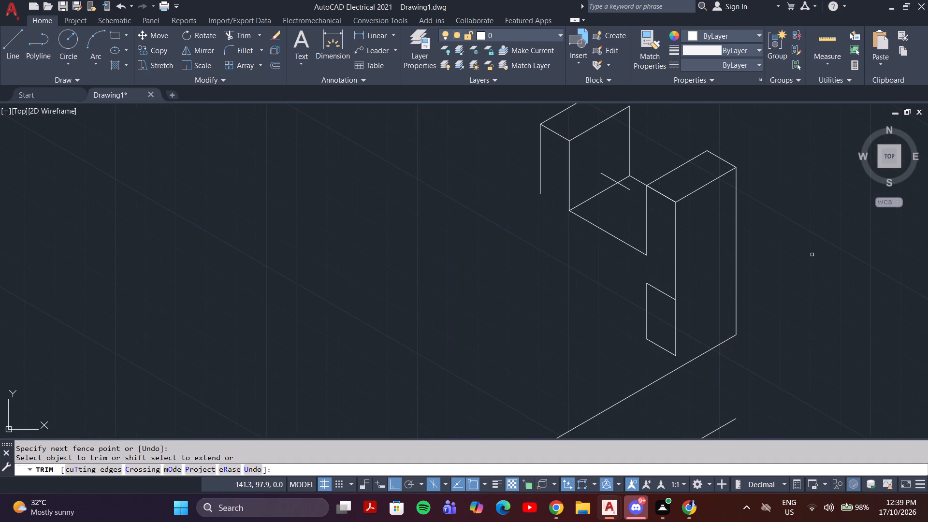
key(Escape)
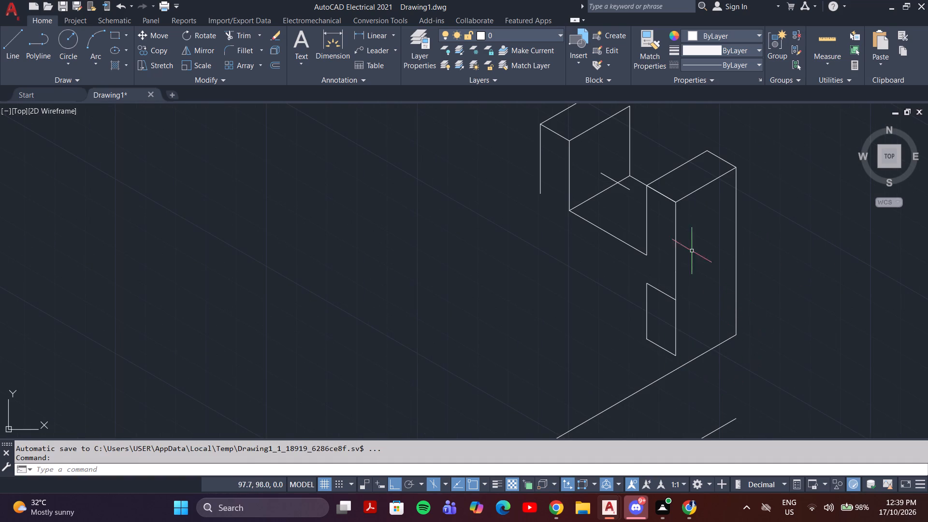
Delete the tall vertical at the base's upper long edge end and the short stray line crossing the area between the raised blocks.
click(736, 234)
key(Delete)
middle_drag(748, 161, 748, 162)
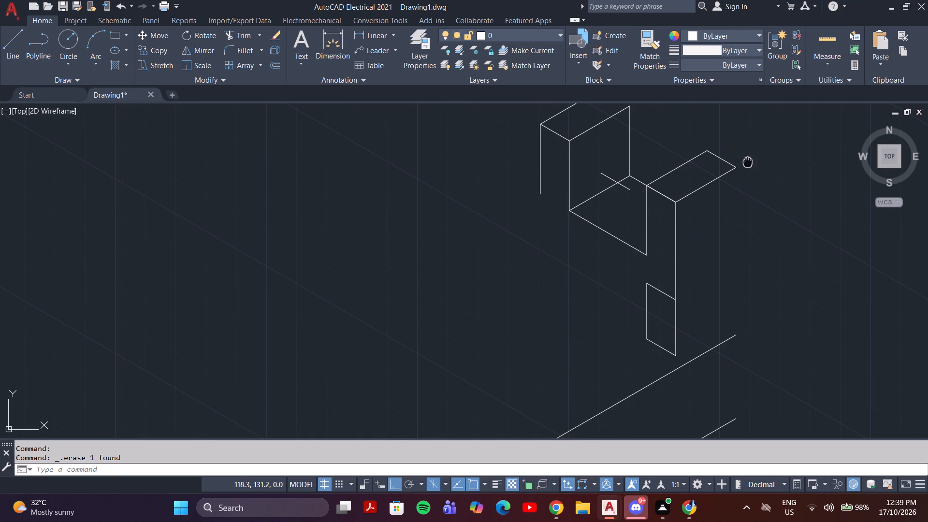
middle_drag(748, 162, 748, 180)
scroll(748, 169, down, 1)
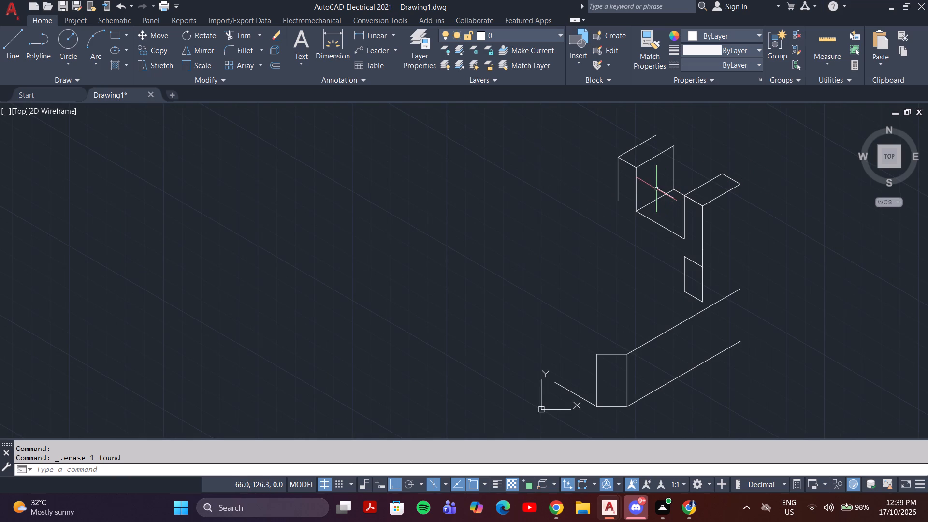
click(656, 189)
key(Delete)
Move all the raised block geometry straight down from the small face's lowest corner onto the base's upper long edge.
drag(740, 129, 730, 127)
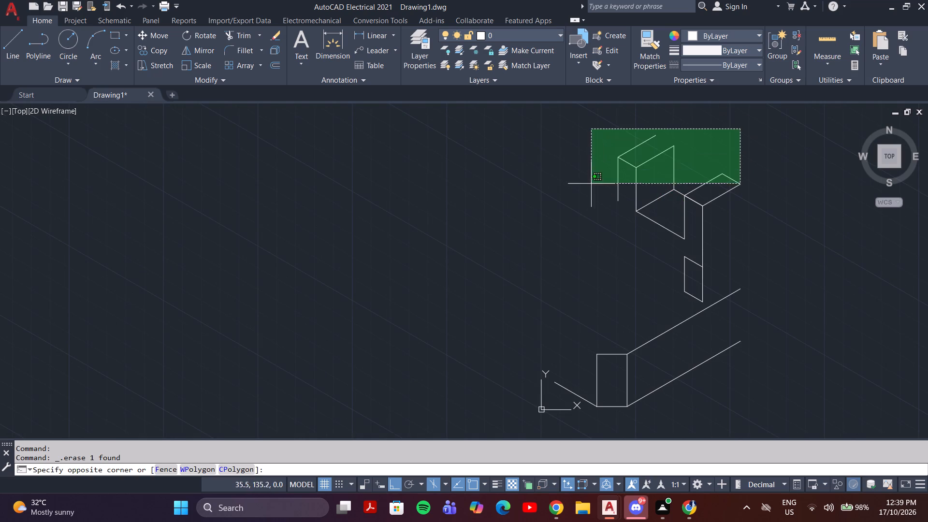
click(574, 286)
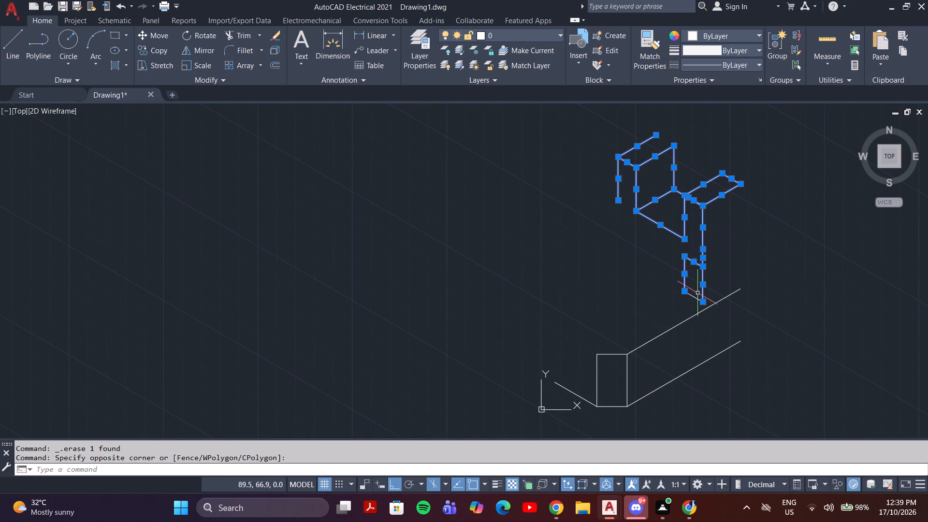
click(695, 296)
key(m)
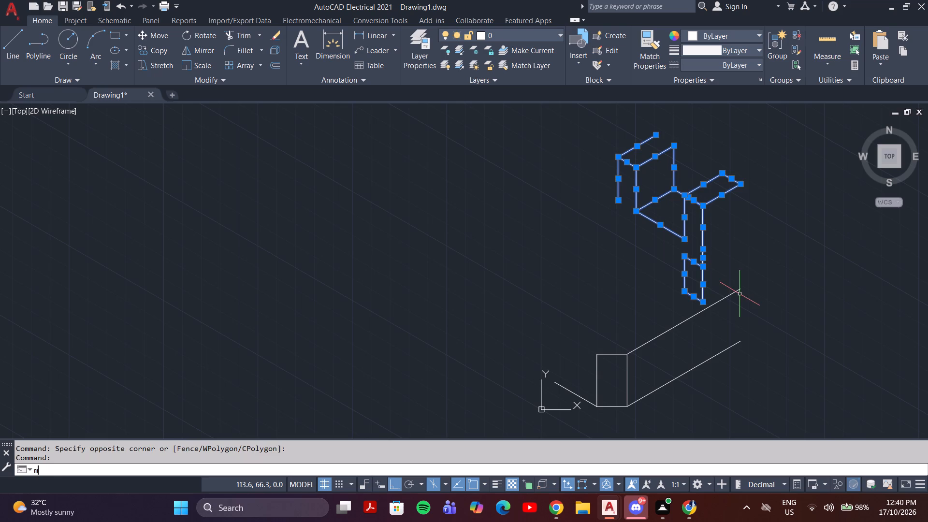
key(Return)
click(704, 300)
scroll(704, 310, up, 3)
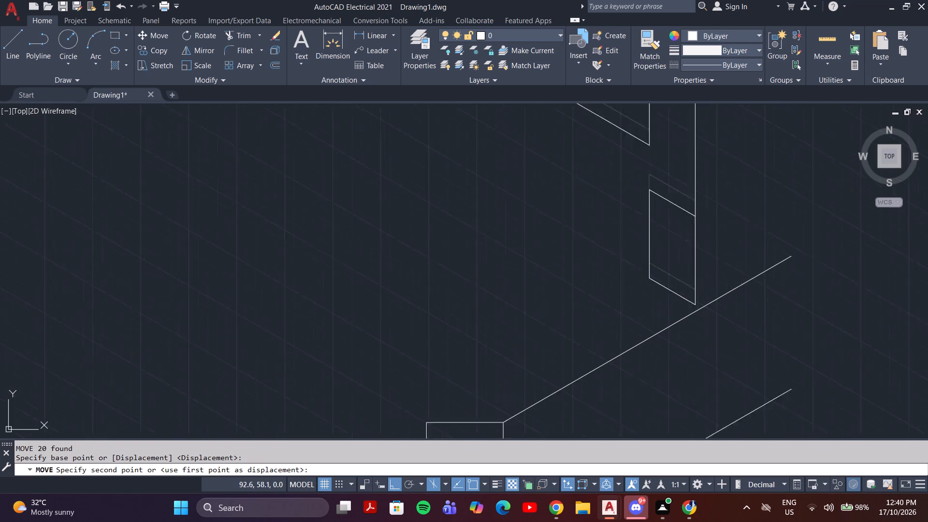
scroll(704, 310, up, 2)
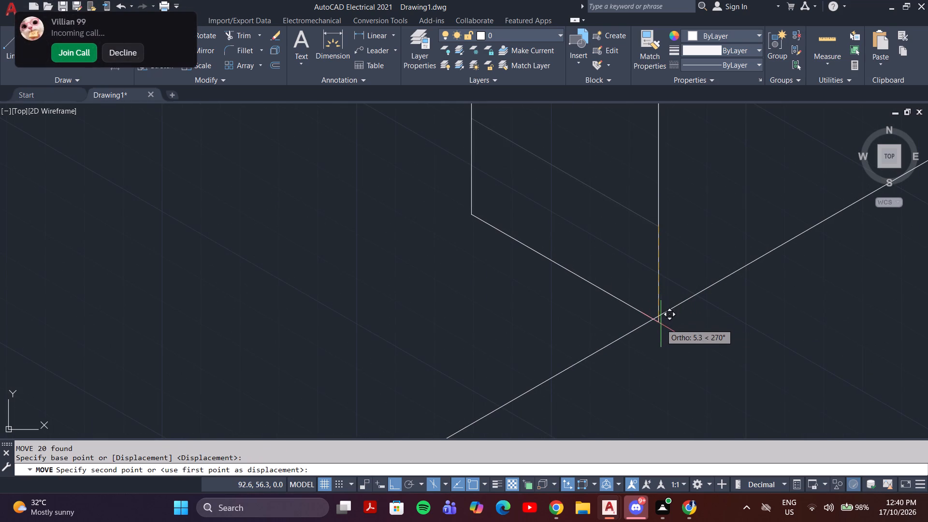
click(658, 315)
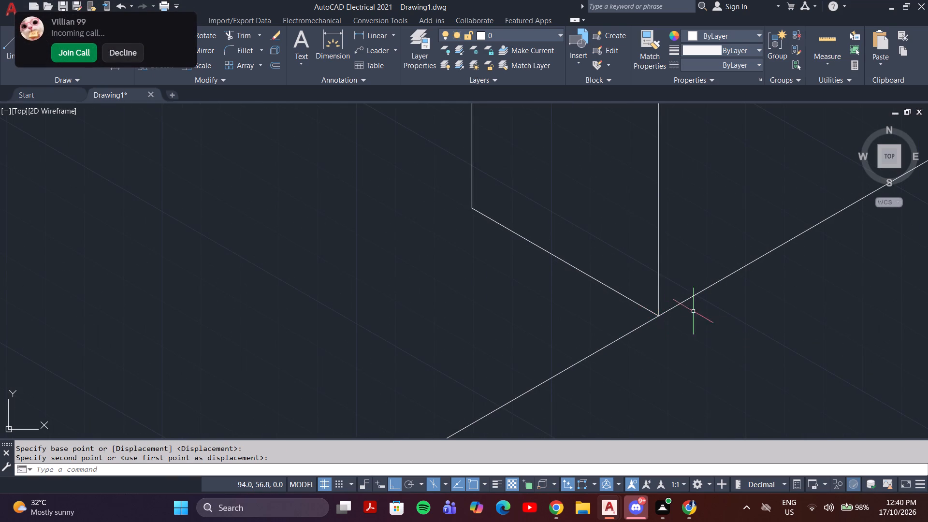
Close the far raised block's top face with a 330° line between the open ends of its two parallel 30° edges.
scroll(713, 302, down, 2)
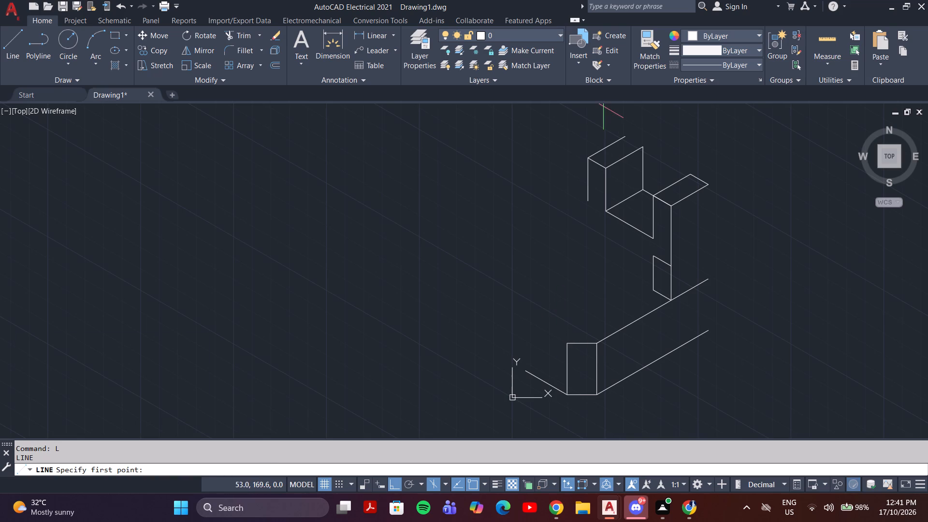
click(624, 136)
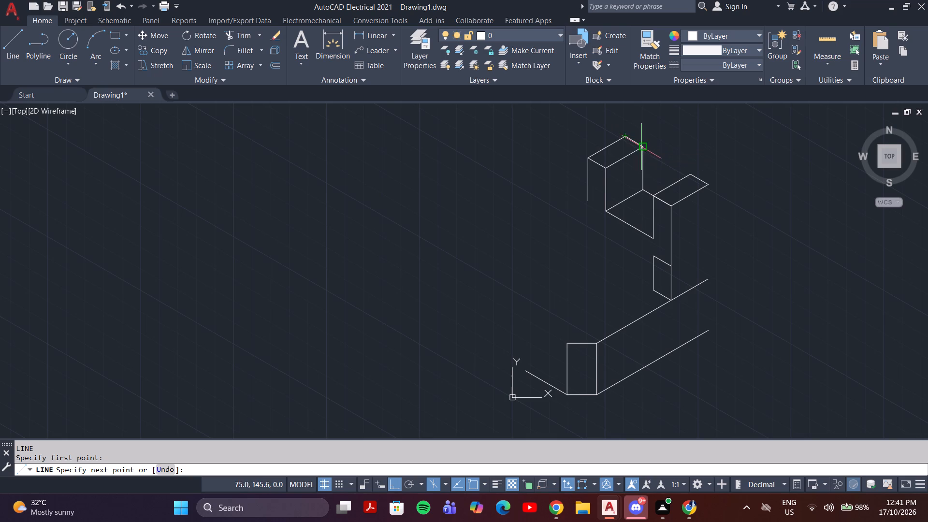
click(642, 147)
key(Escape)
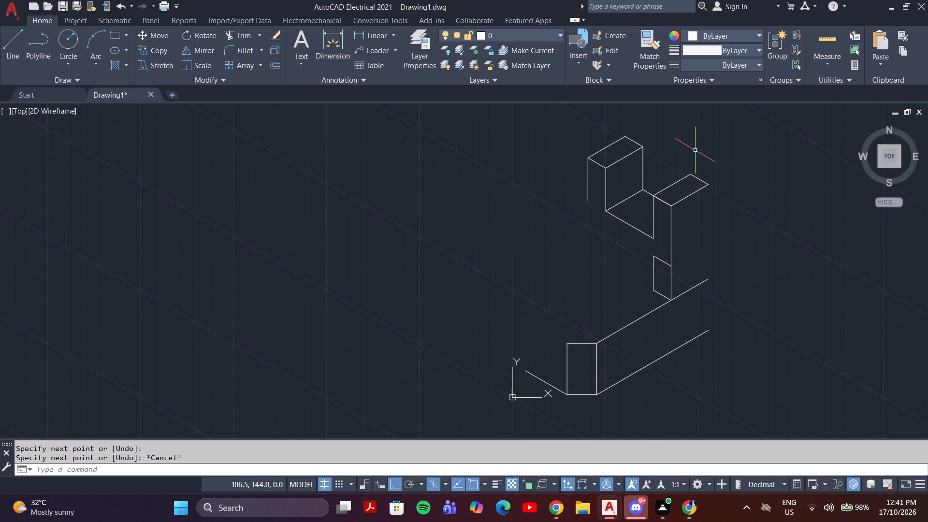
Select the four edges of the small 12 by 20 mm face standing on the base's upper long edge.
click(668, 260)
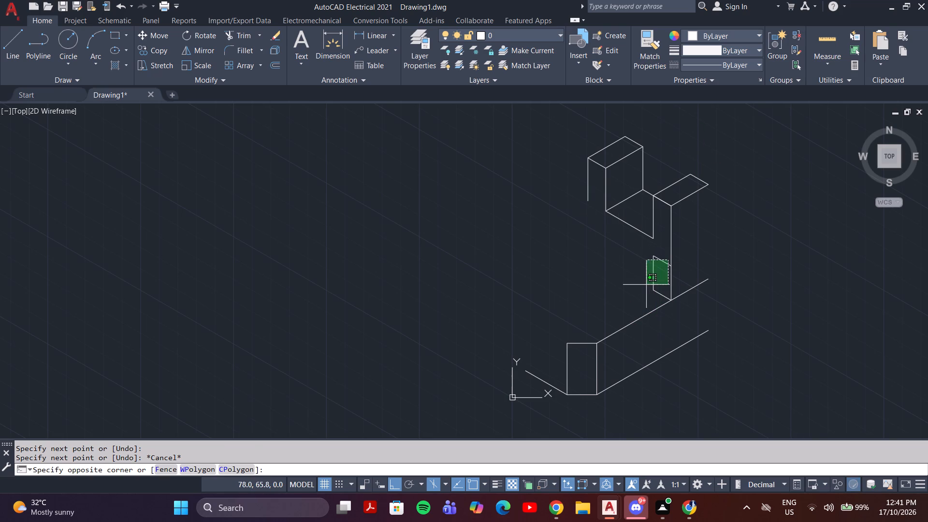
click(640, 294)
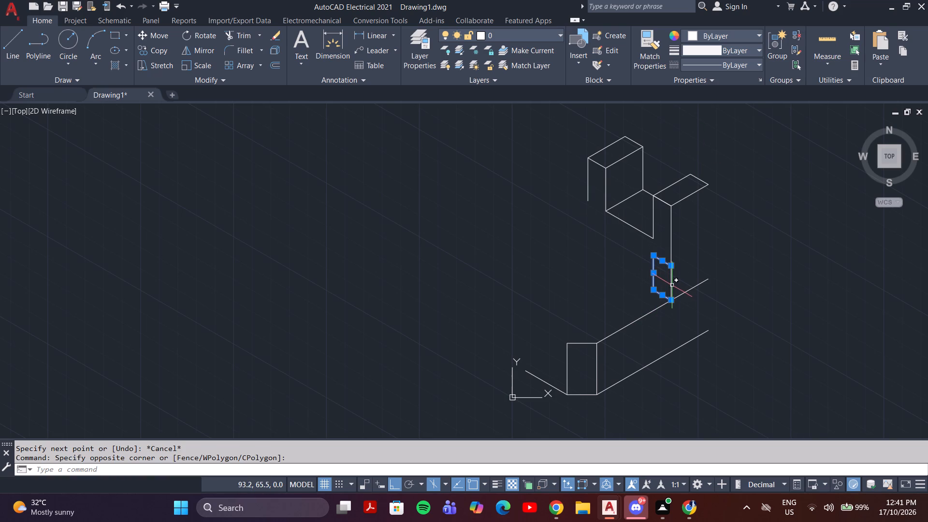
click(670, 284)
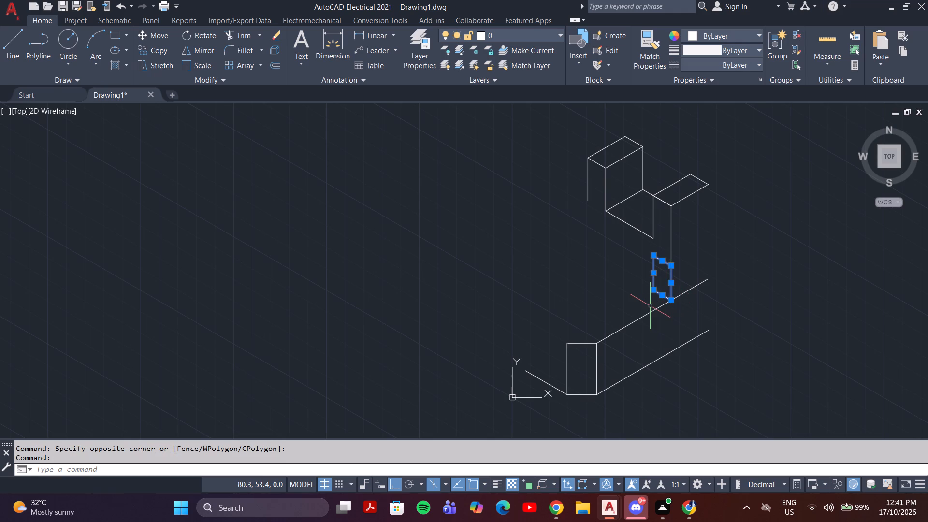
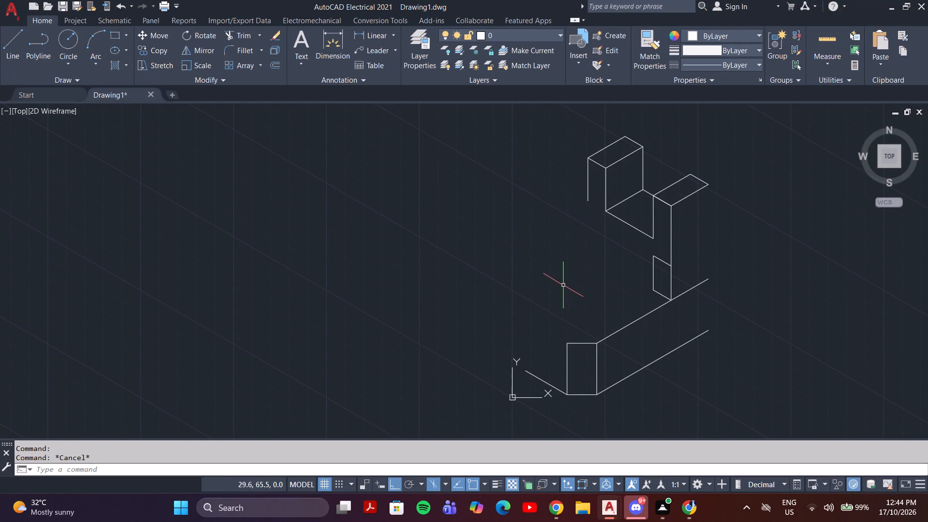
Draw a slanted line with ortho off from the small face's upper near corner down to the base's upper long edge.
key(l)
key(Return)
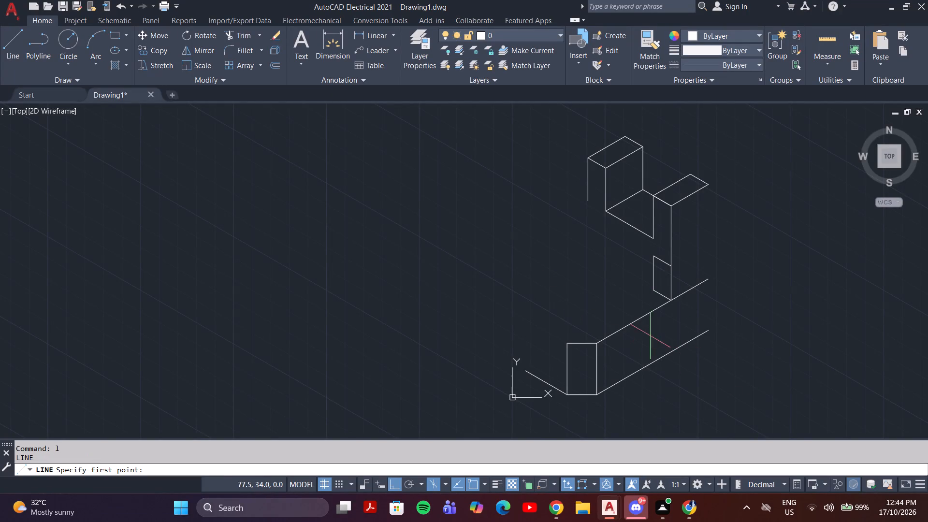
click(670, 269)
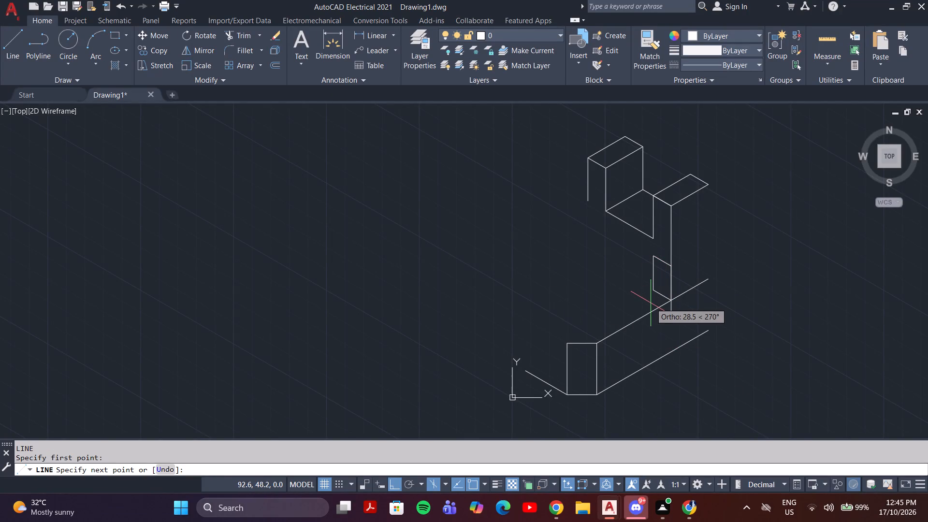
key(F8)
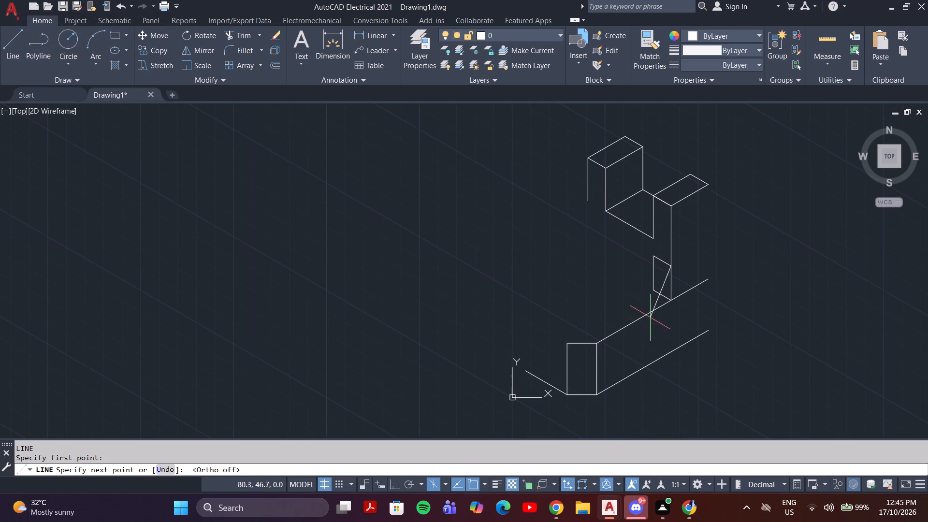
click(653, 313)
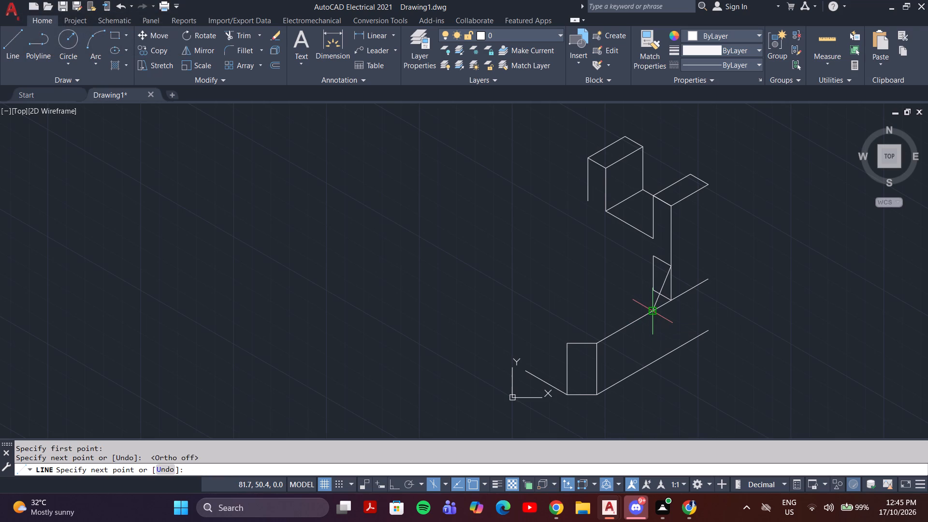
key(Escape)
key(space)
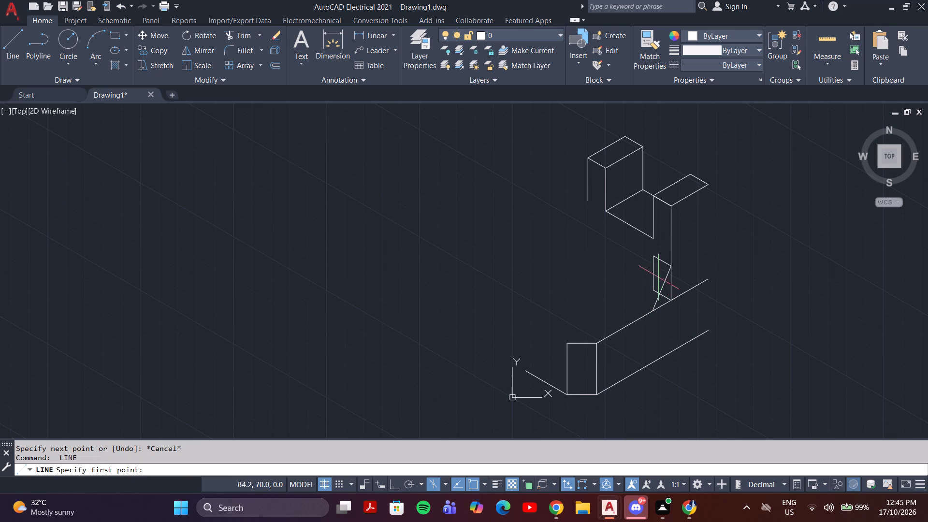
key(Escape)
Copy the slanted line from the small face's near upper corner to its other upper corner.
text(co)
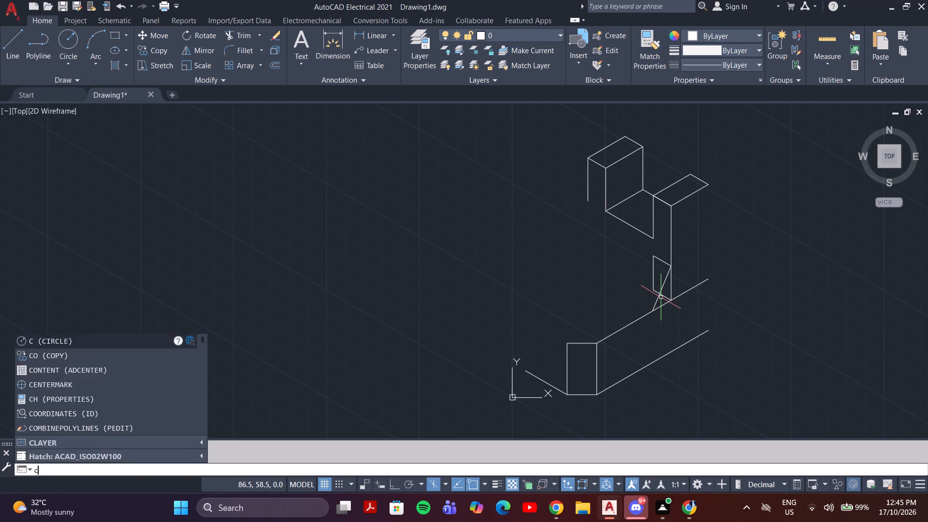
key(Return)
click(659, 290)
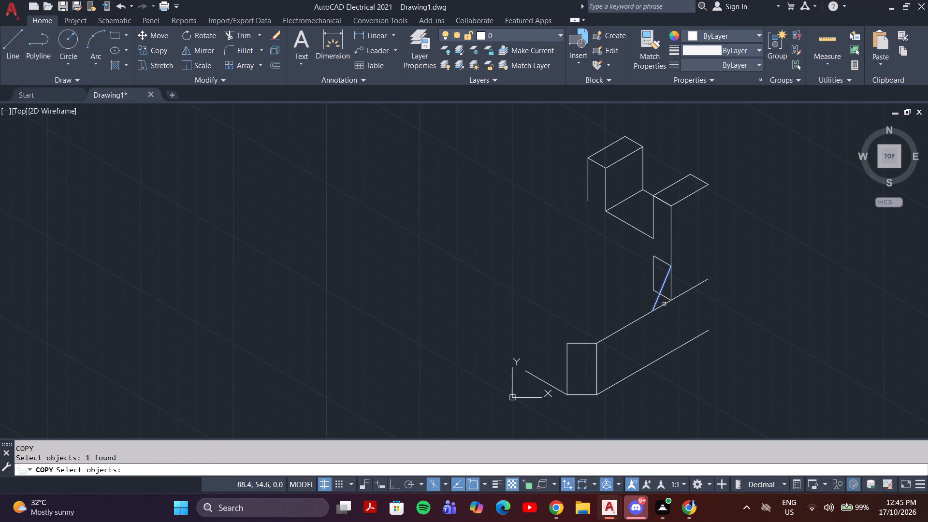
key(Return)
click(671, 266)
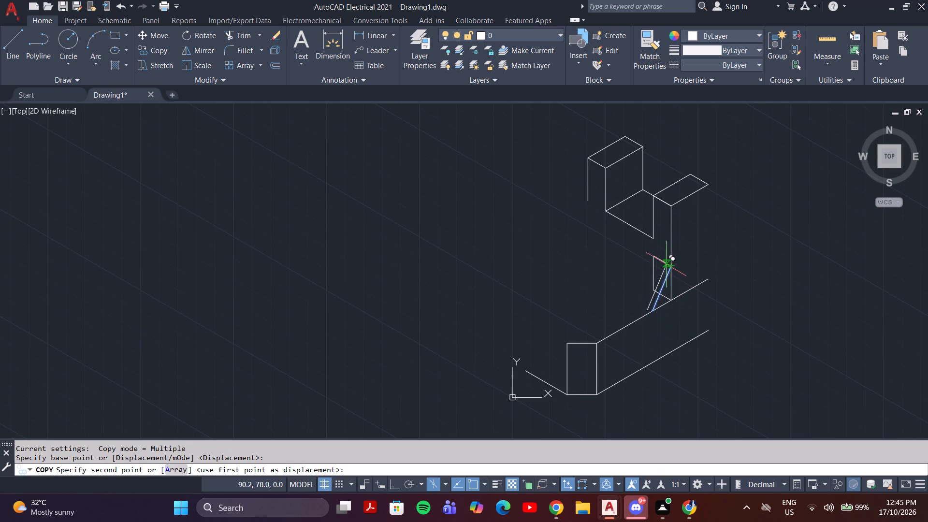
click(650, 256)
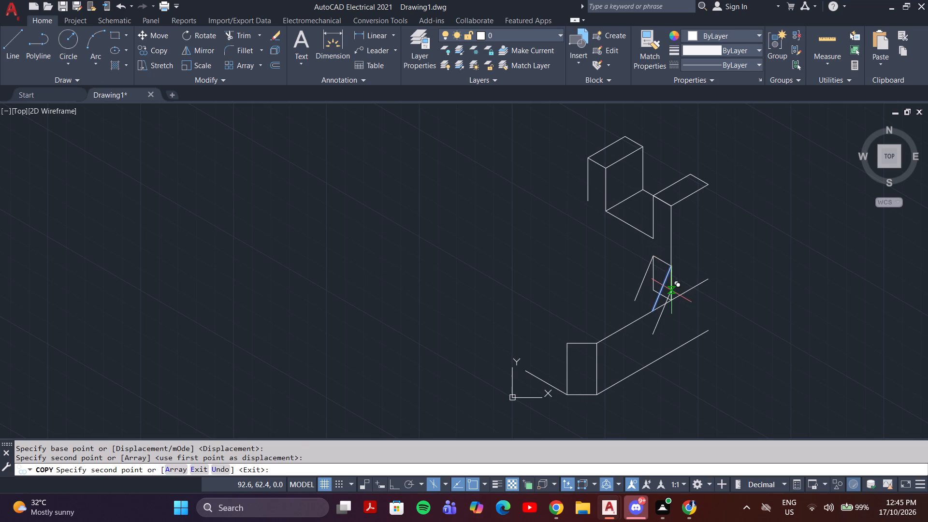
key(Escape)
Close the sloping face with a line joining the lower ends of the two slanted lines.
key(l)
key(Return)
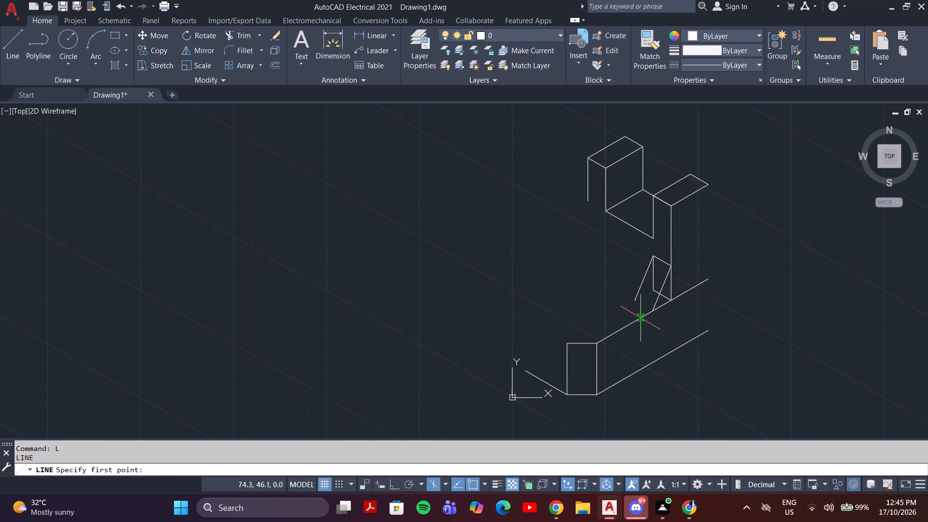
click(652, 310)
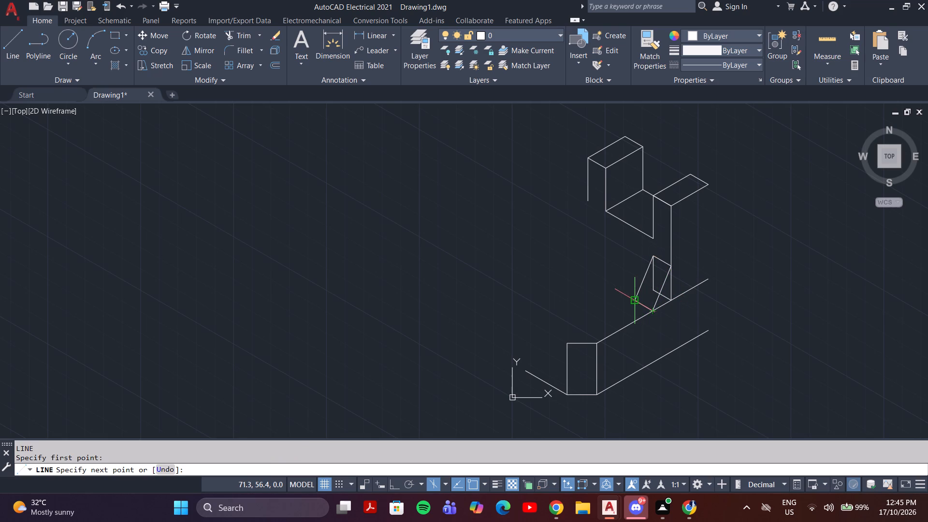
click(635, 301)
key(Escape)
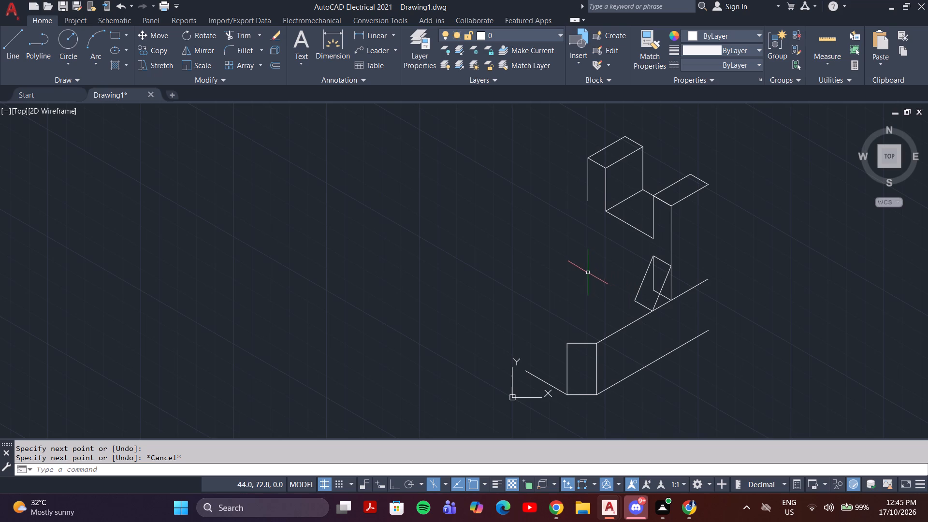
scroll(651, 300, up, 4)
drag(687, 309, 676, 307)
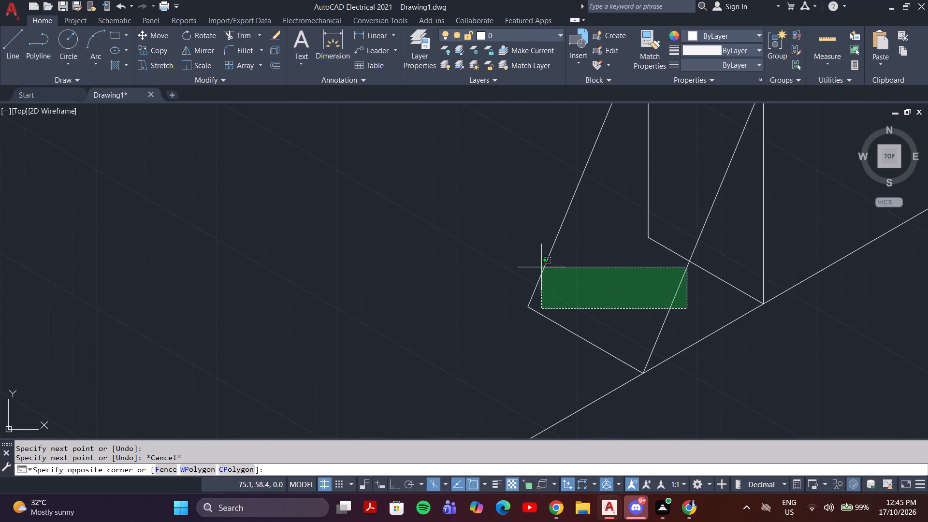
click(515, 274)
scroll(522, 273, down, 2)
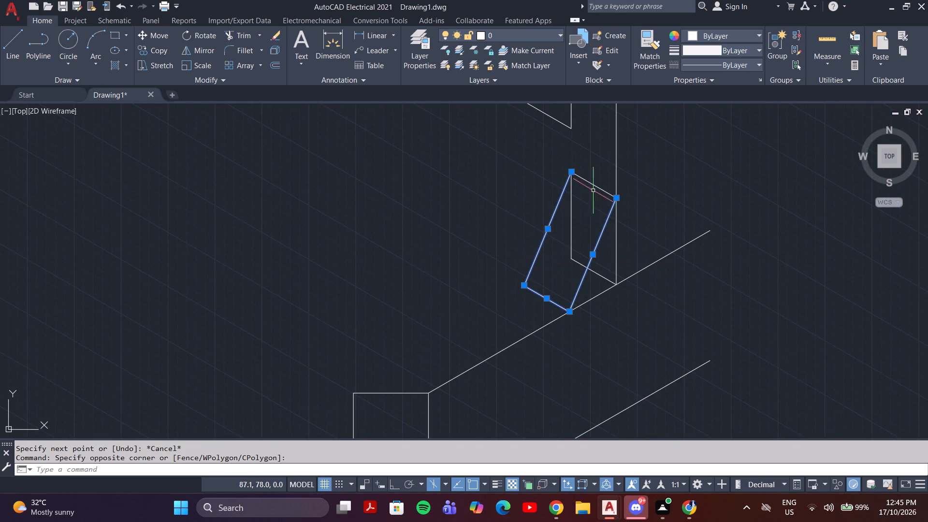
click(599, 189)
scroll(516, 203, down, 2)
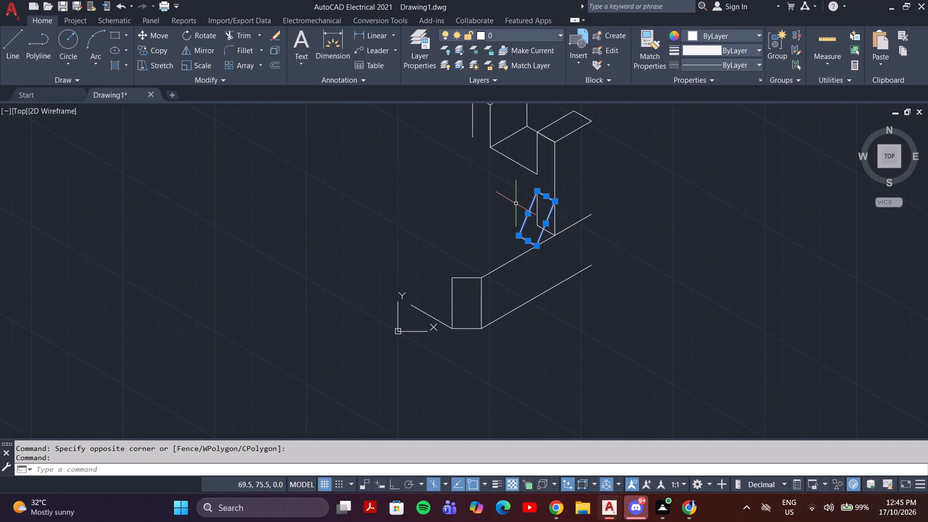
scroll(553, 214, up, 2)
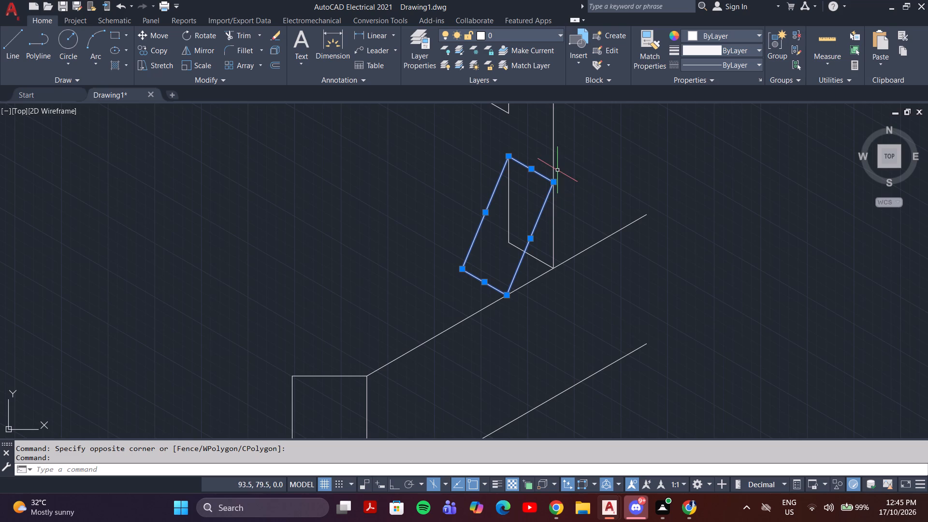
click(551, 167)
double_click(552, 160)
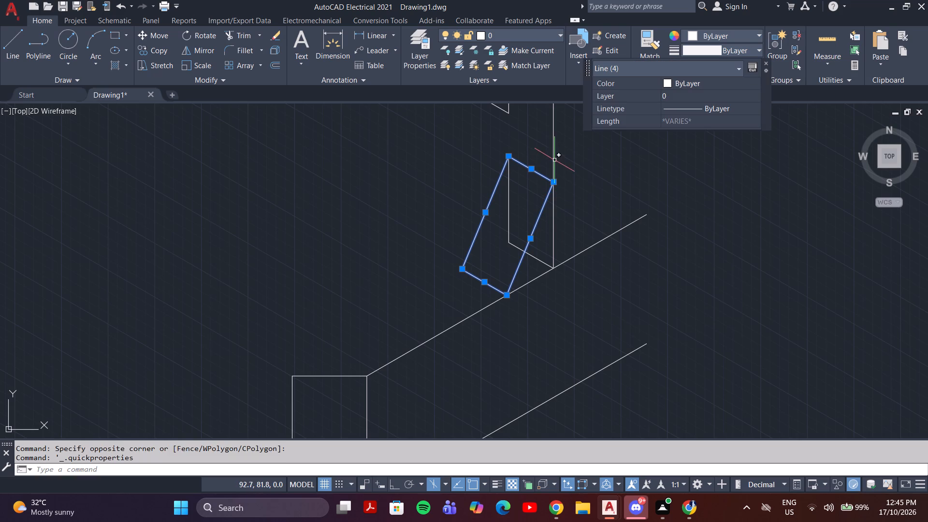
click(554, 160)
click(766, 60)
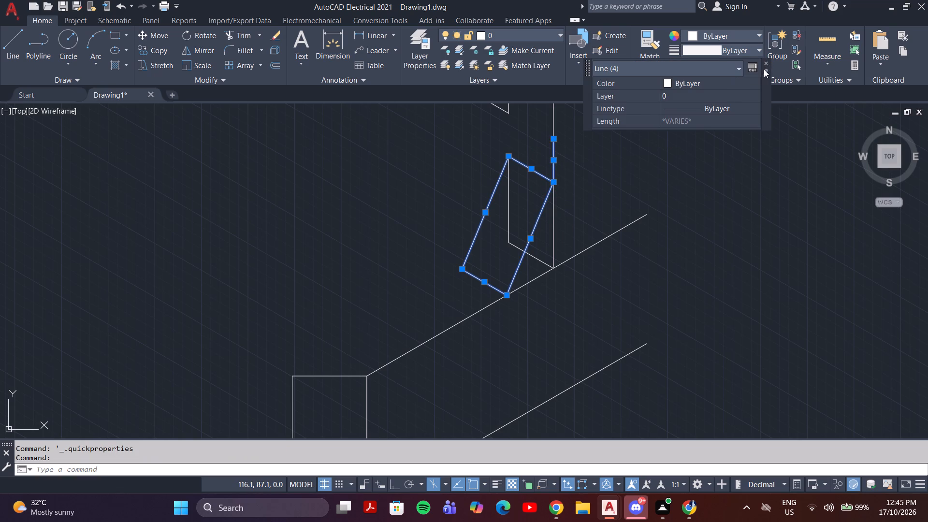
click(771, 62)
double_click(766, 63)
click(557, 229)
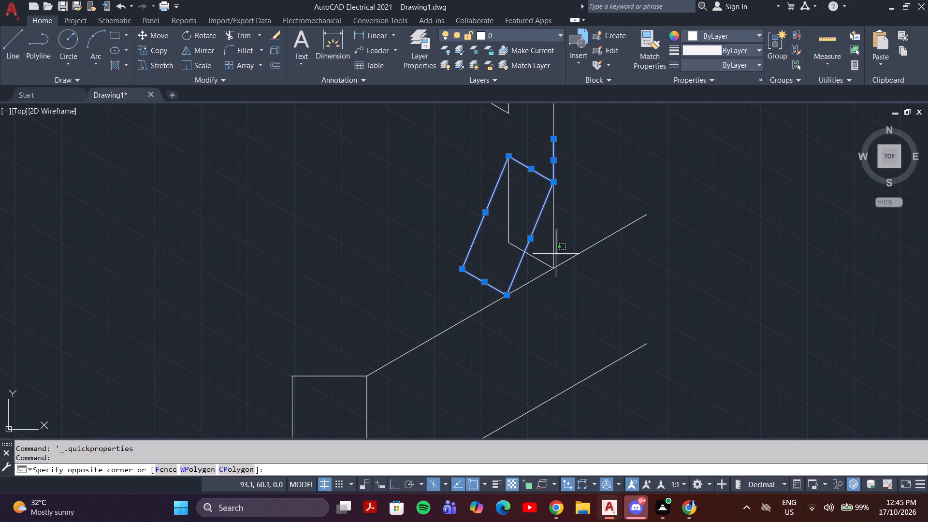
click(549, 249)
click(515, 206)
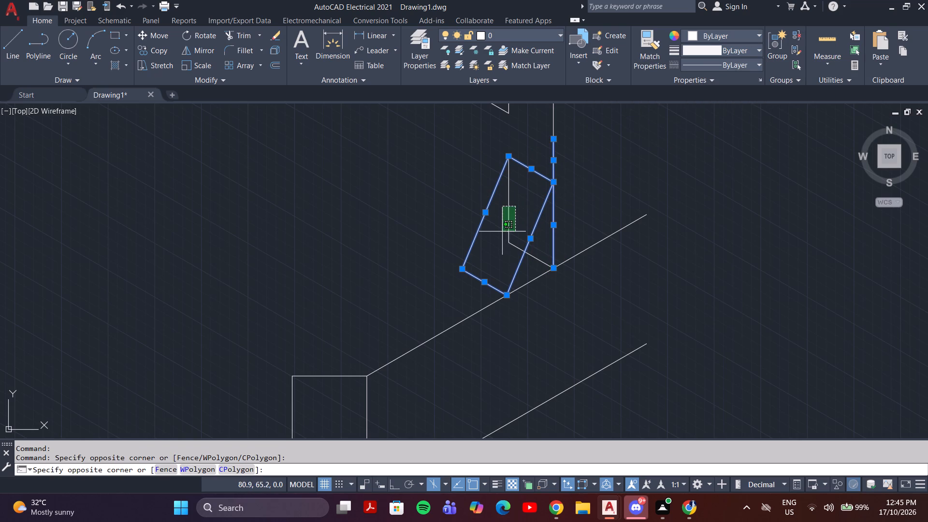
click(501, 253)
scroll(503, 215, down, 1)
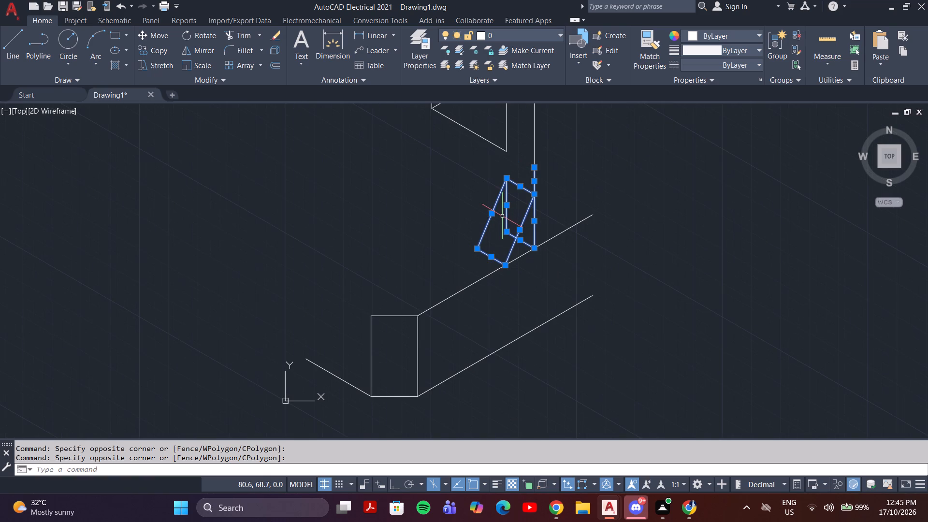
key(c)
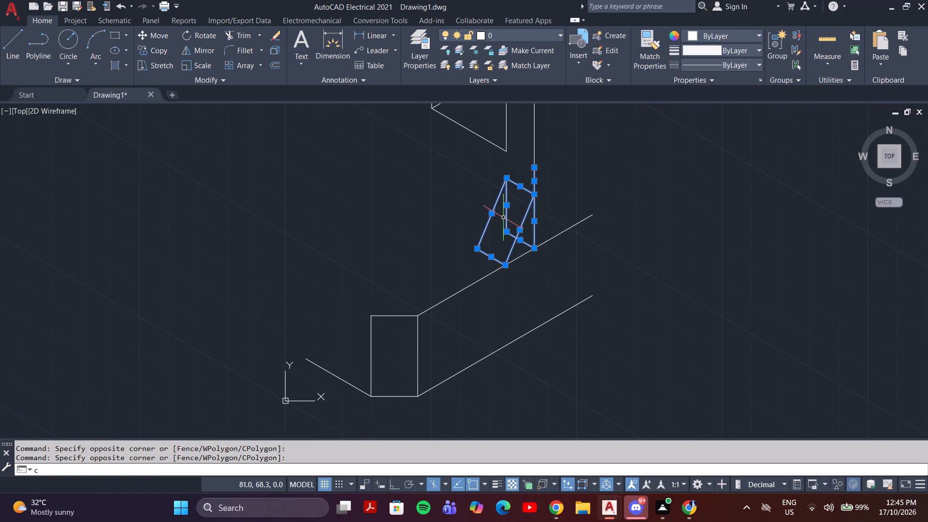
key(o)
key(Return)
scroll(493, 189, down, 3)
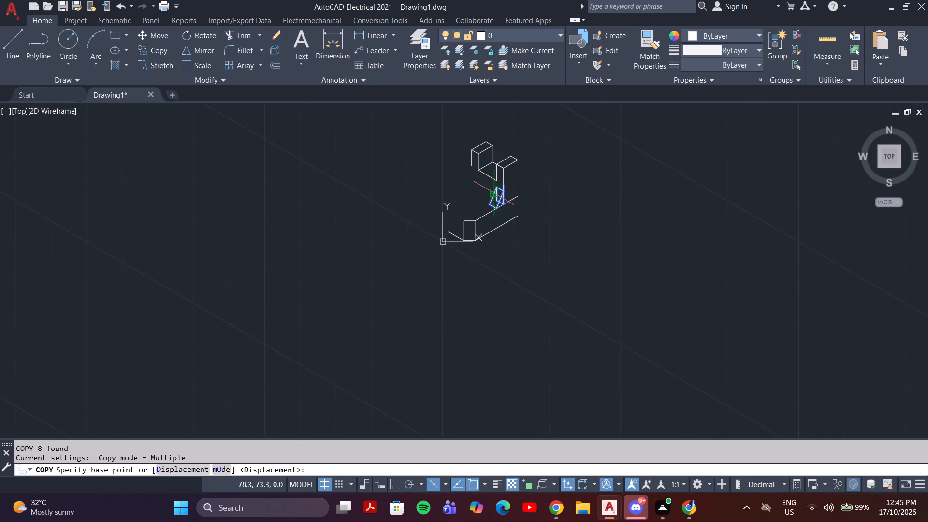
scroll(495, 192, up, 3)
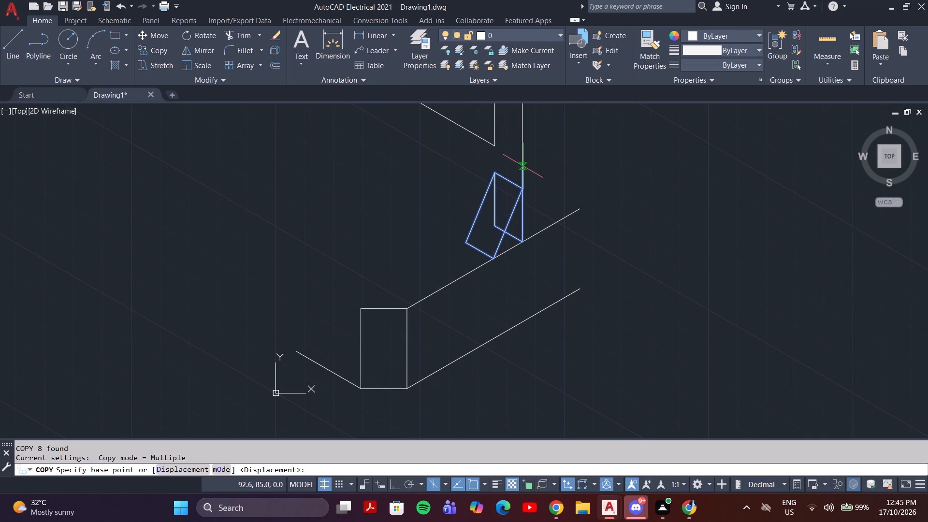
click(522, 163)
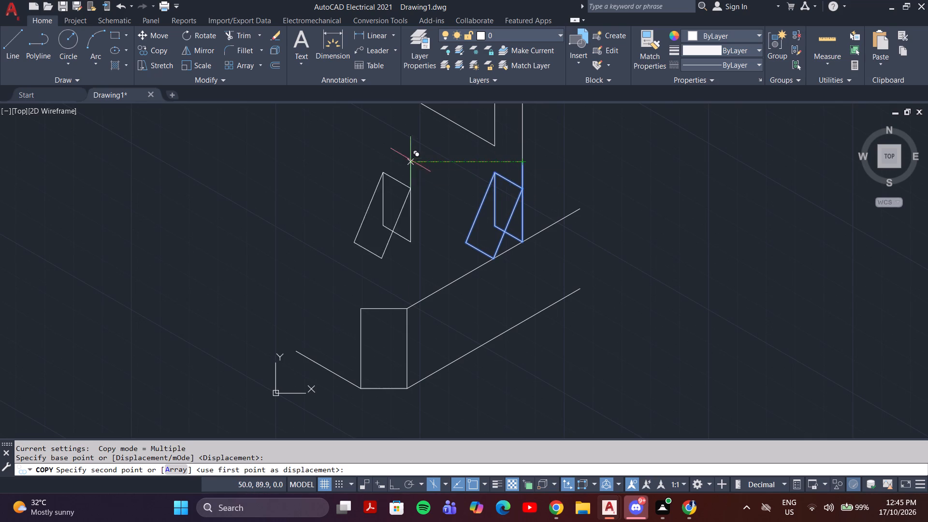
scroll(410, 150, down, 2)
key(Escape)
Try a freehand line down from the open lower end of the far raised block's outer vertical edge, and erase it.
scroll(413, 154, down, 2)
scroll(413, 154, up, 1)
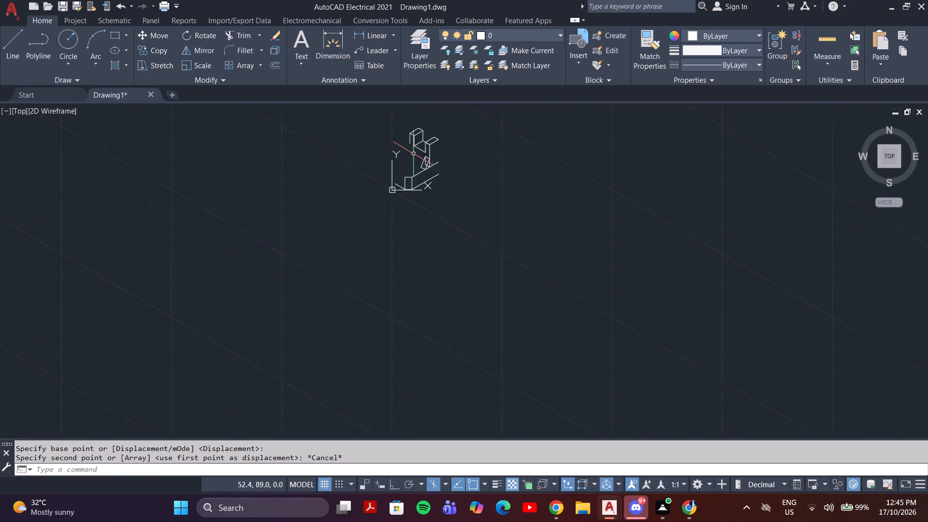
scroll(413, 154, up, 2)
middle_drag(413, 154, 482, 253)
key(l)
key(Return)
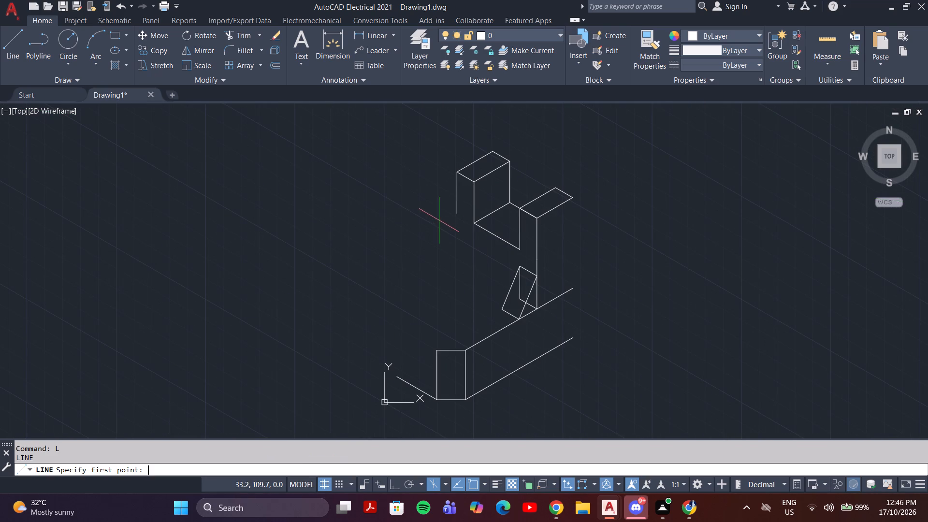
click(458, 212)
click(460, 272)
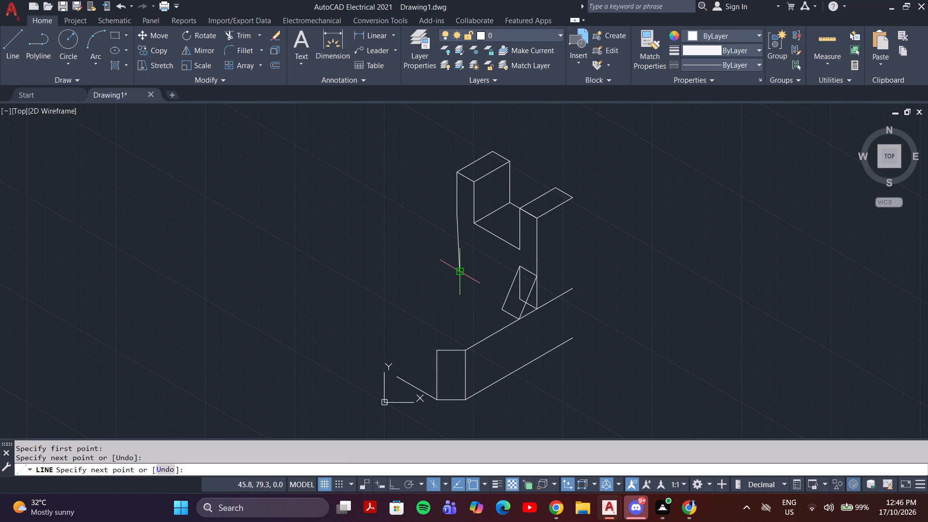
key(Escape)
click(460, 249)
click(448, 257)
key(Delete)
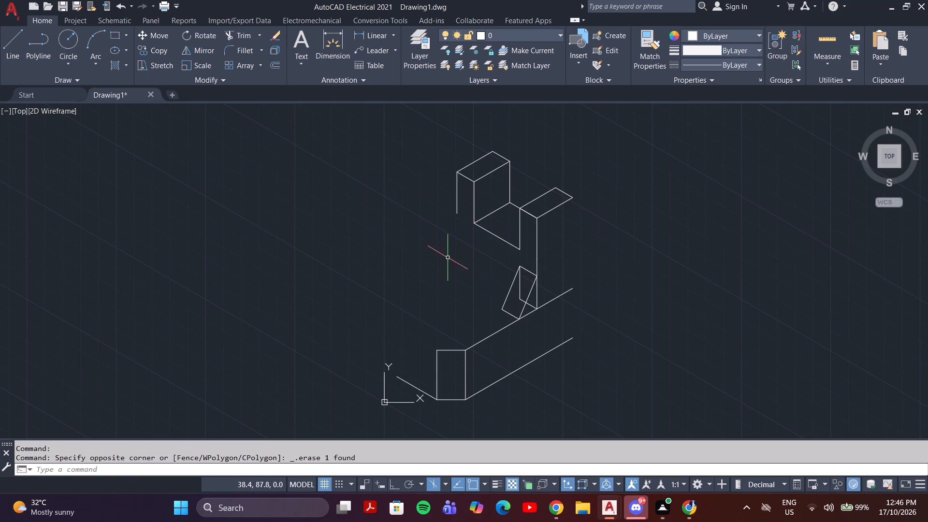
Extend the far raised block's outer vertical edge with a line straight down from its open lower end, with ortho on.
key(l)
key(Return)
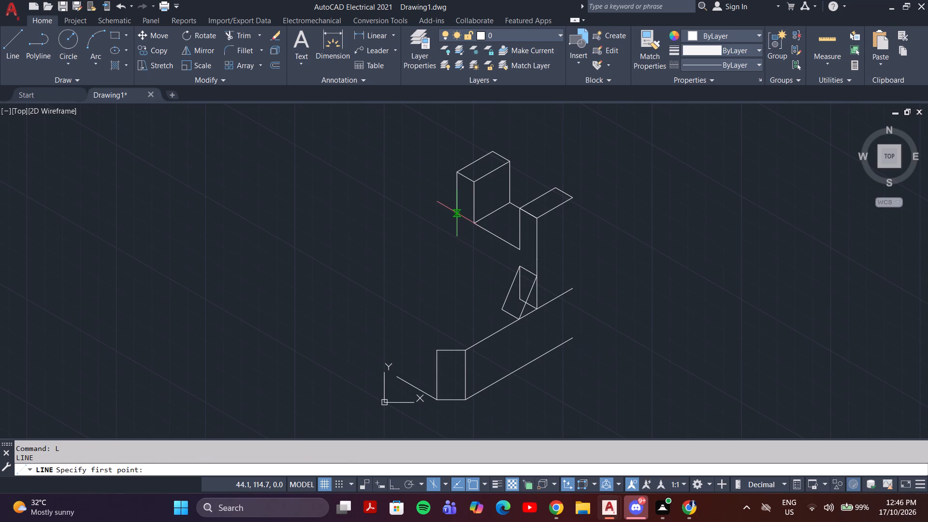
click(456, 214)
key(F8)
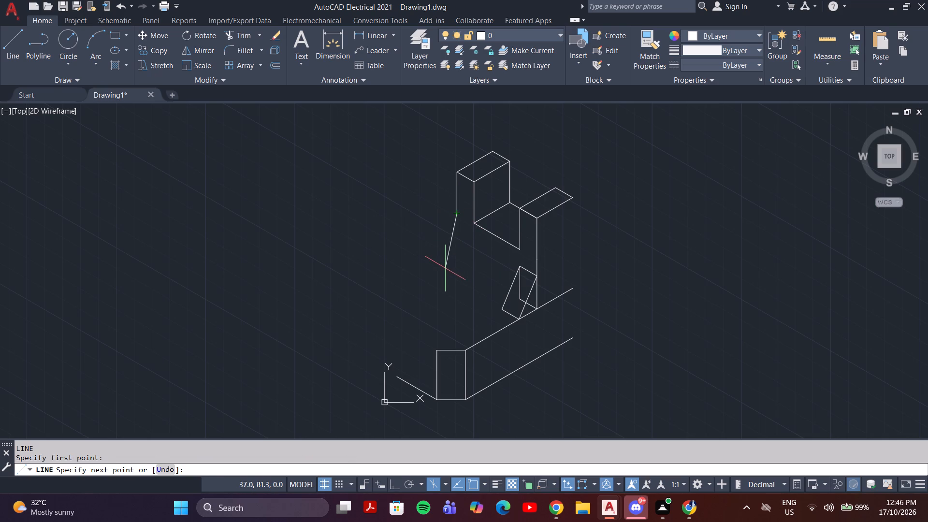
click(447, 284)
key(Escape)
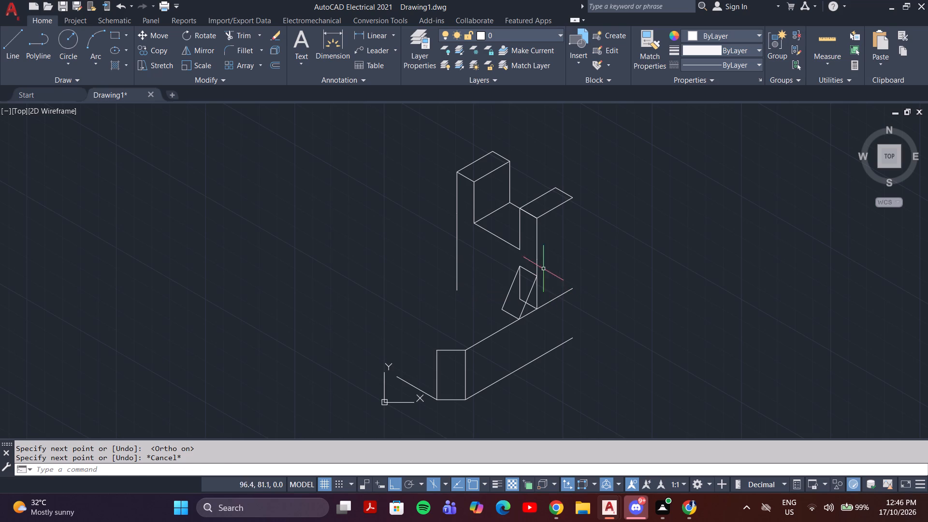
Copy the small face and sloping face from the near raised block's vertical edge to the far raised block's outer vertical edge, with ortho on.
click(543, 269)
click(505, 292)
click(509, 313)
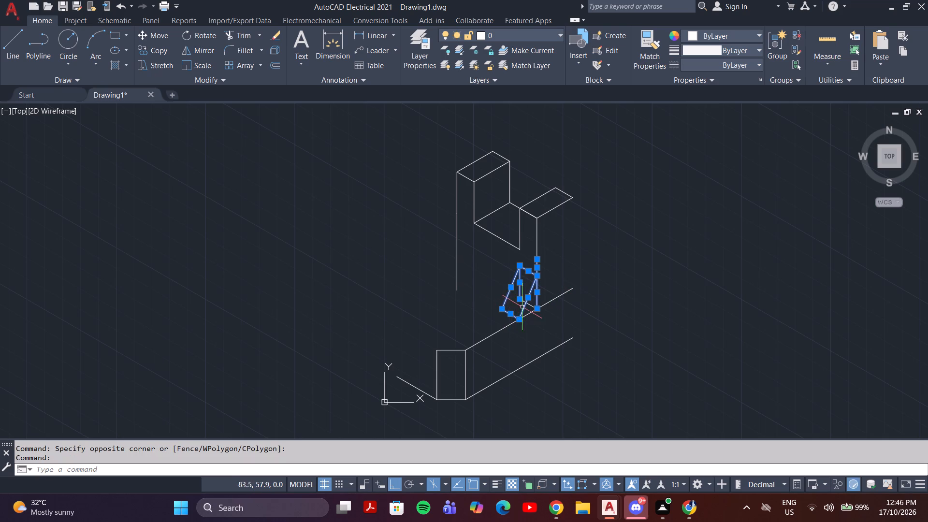
scroll(528, 304, up, 2)
click(528, 306)
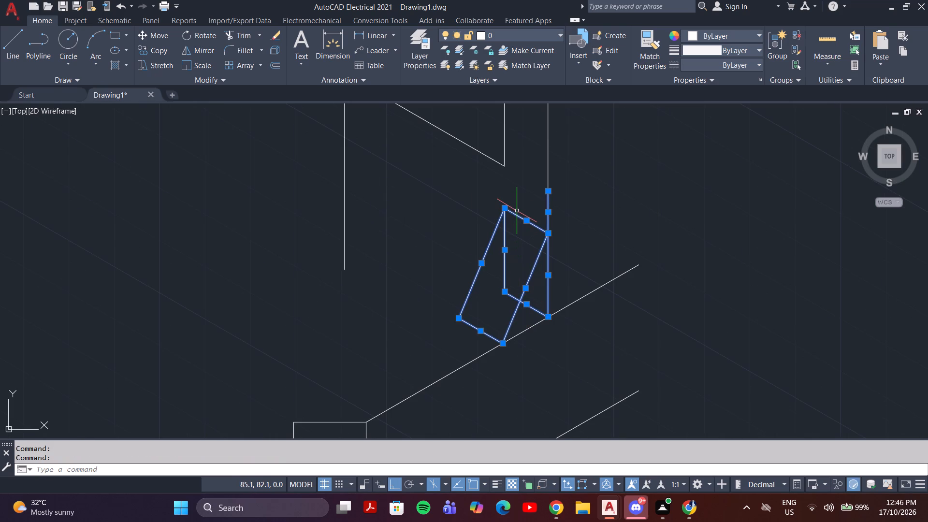
key(m)
key(BackSpace)
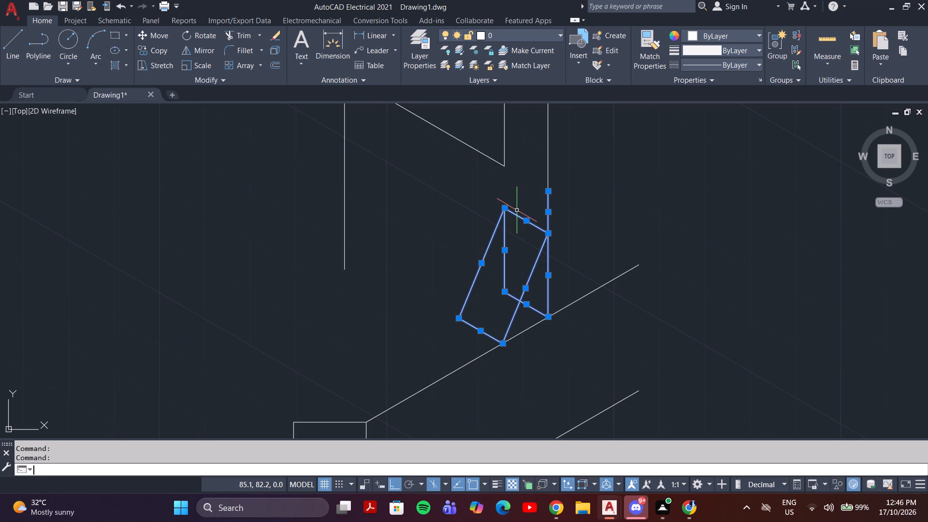
text(co)
key(Return)
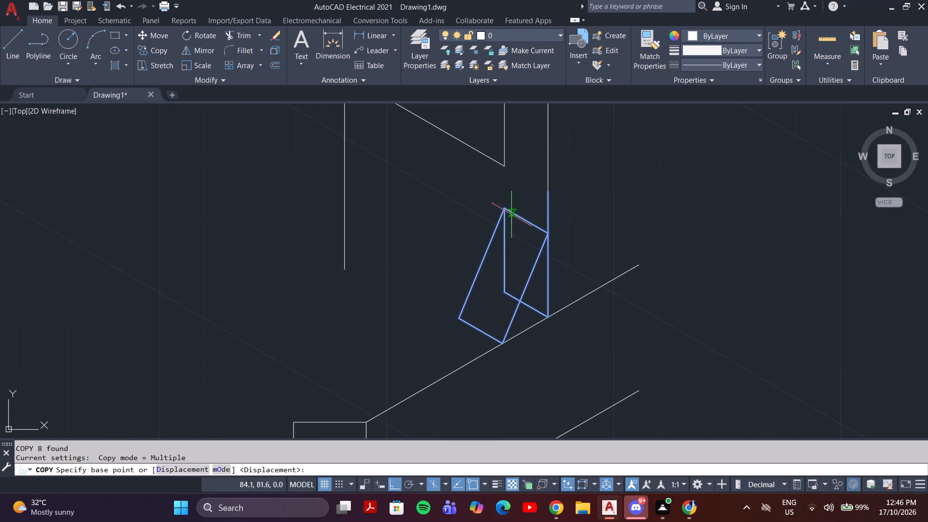
click(504, 210)
key(F8)
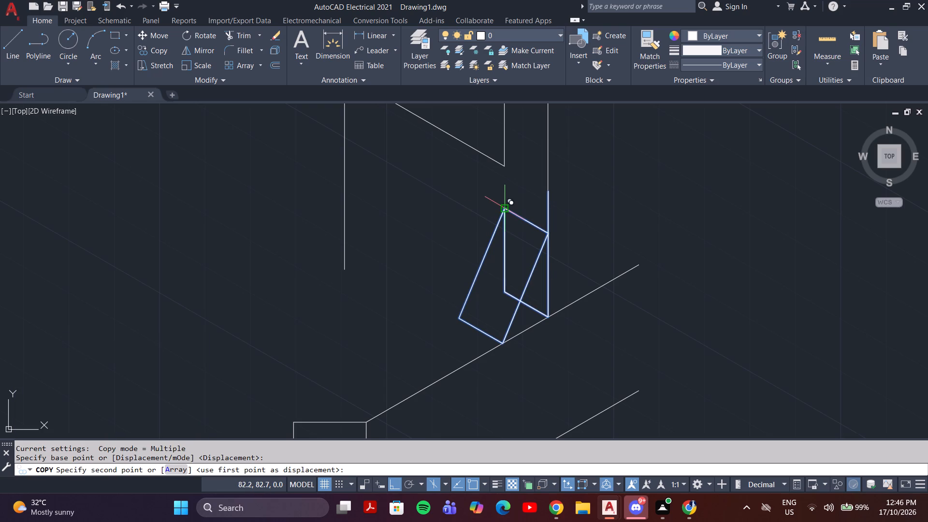
key(F8)
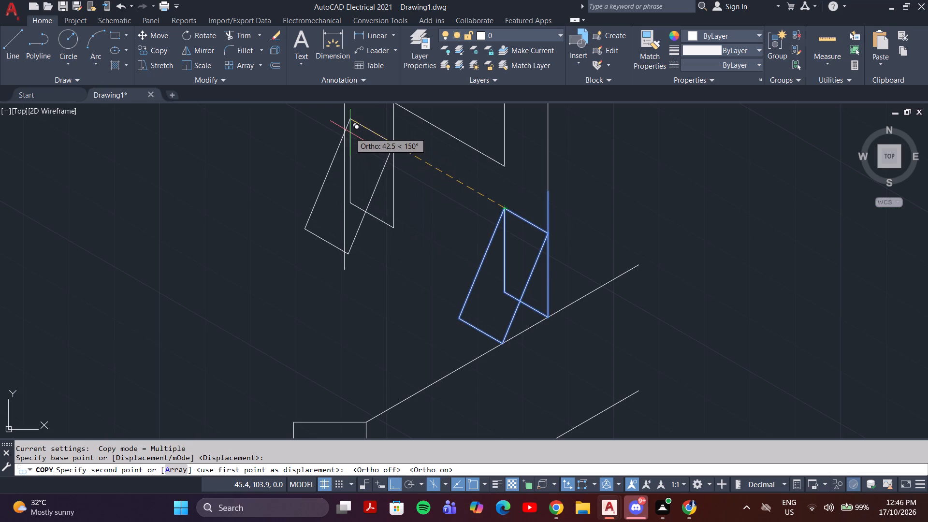
middle_drag(350, 131, 357, 221)
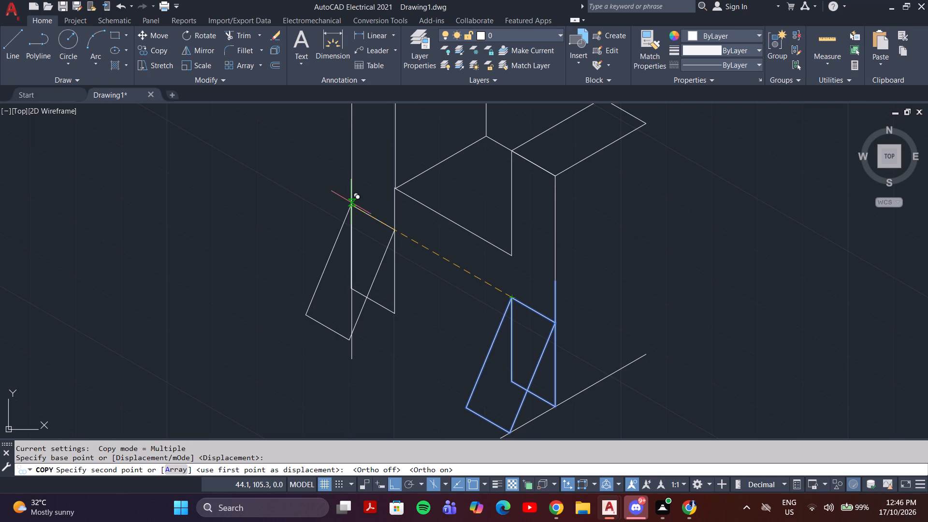
scroll(351, 206, up, 5)
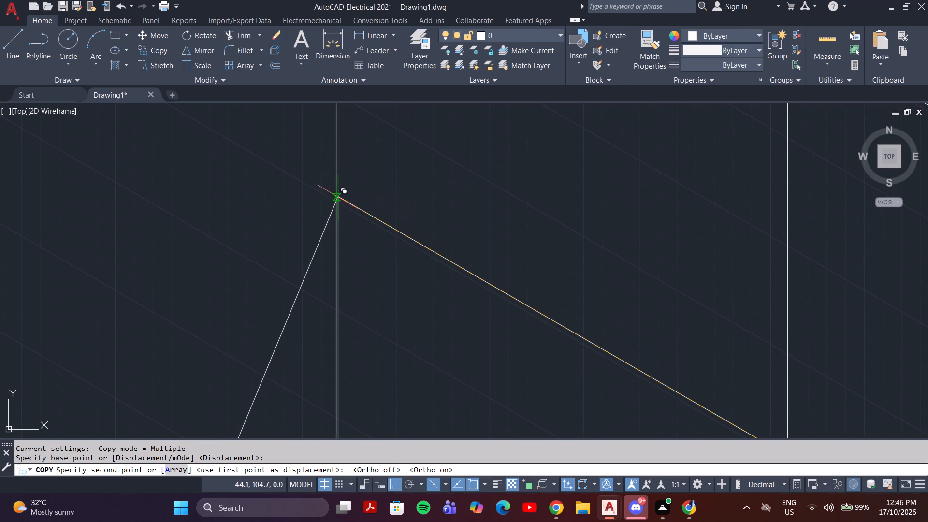
scroll(338, 196, up, 4)
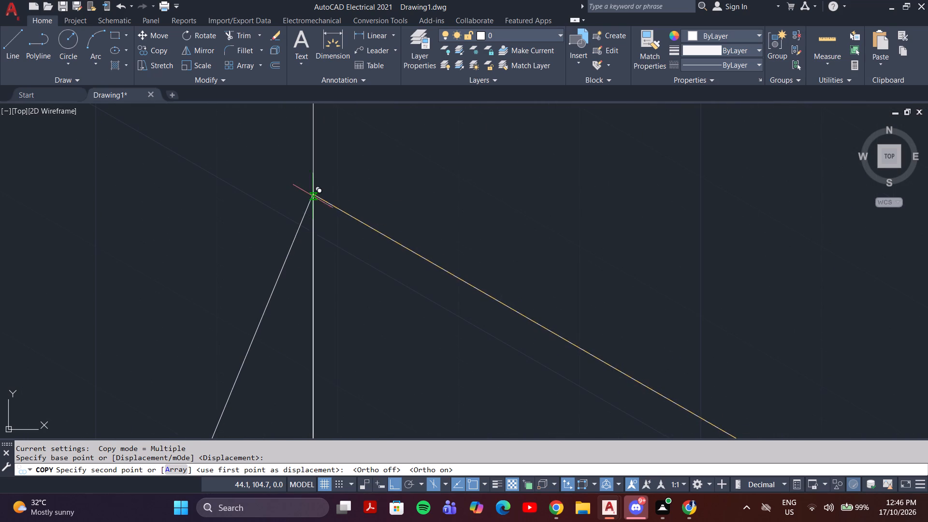
click(314, 195)
scroll(347, 213, down, 1)
key(Escape)
scroll(377, 240, down, 2)
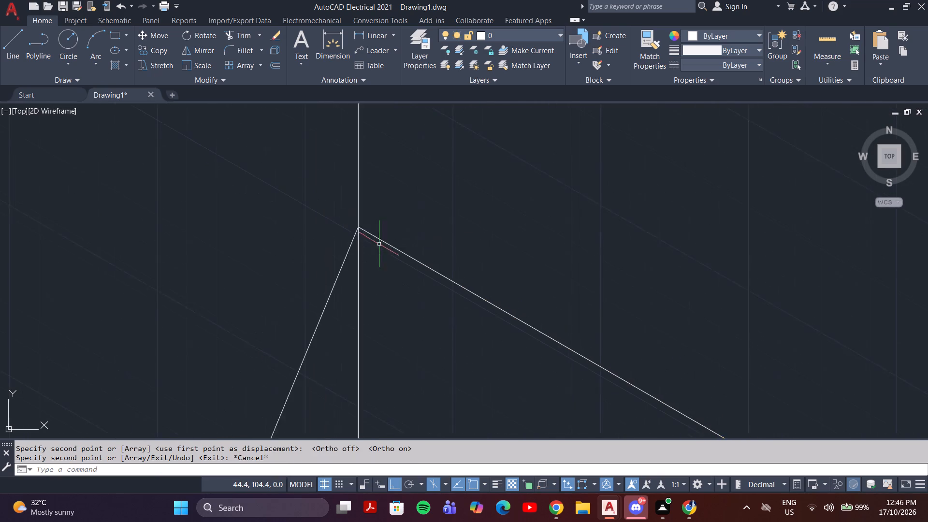
Trim the excess of the far raised block's outer vertical edge below the copied small face.
scroll(379, 244, down, 5)
scroll(432, 293, down, 2)
scroll(439, 365, up, 1)
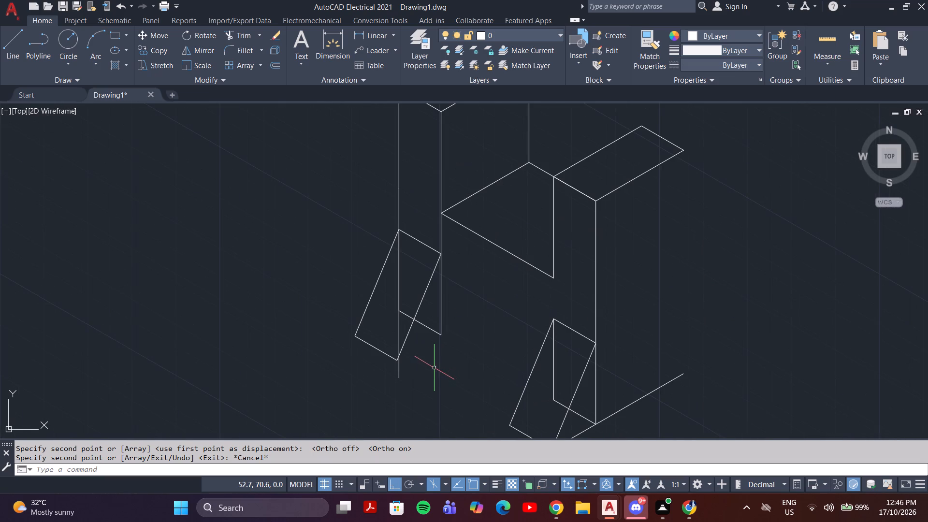
text(tr)
key(Return)
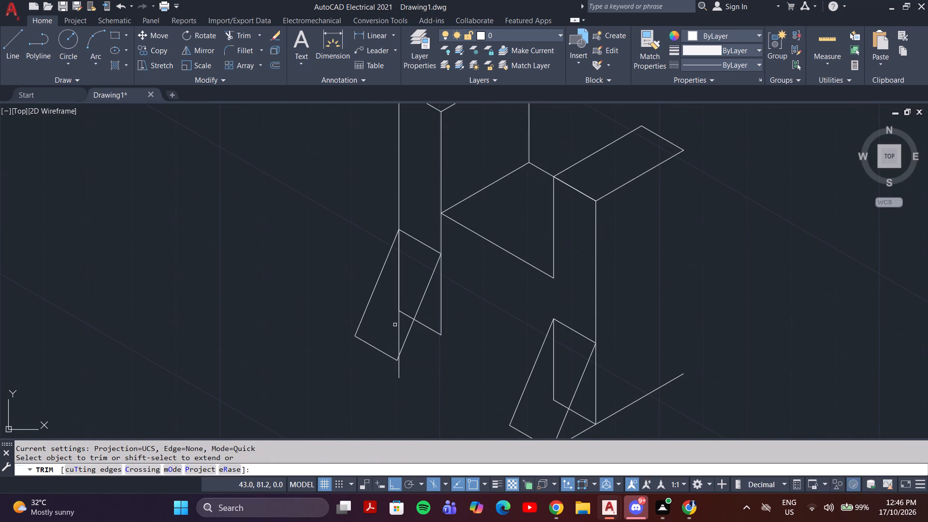
click(399, 328)
click(399, 370)
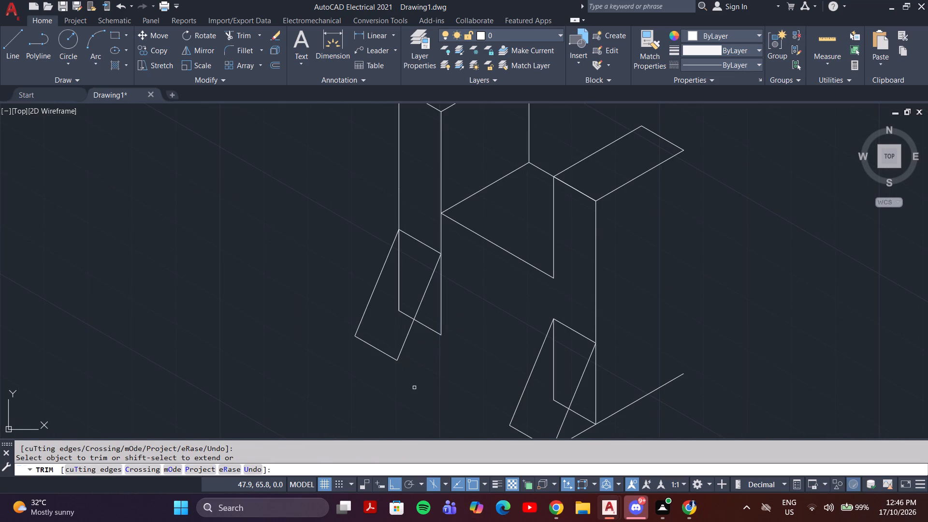
key(Escape)
Join the facing lower corners of the two small faces with a line.
key(l)
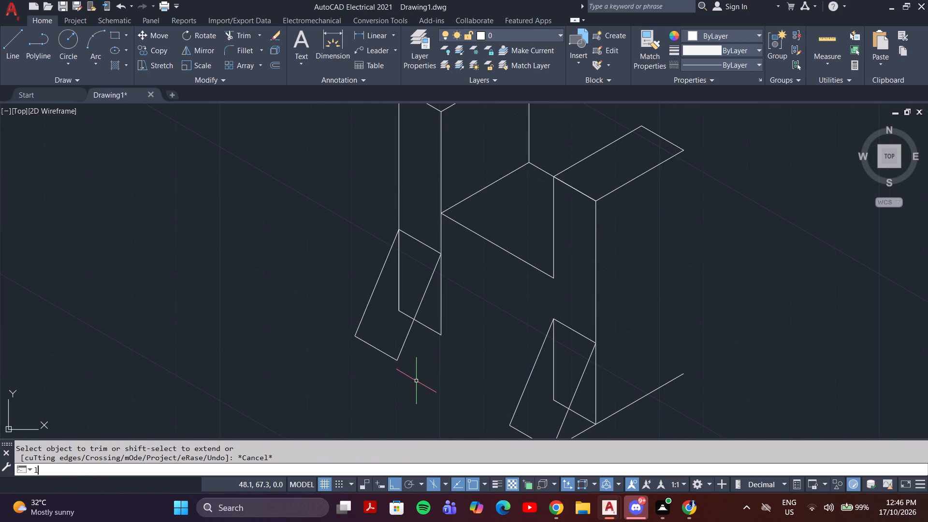
key(Return)
click(441, 335)
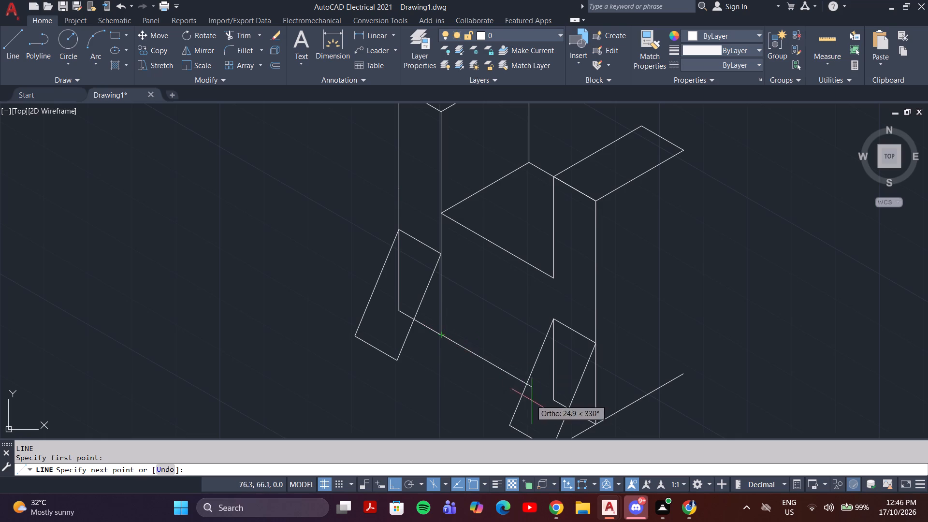
click(555, 400)
key(space)
Join the facing lower corners of the two sloping faces with a line.
key(space)
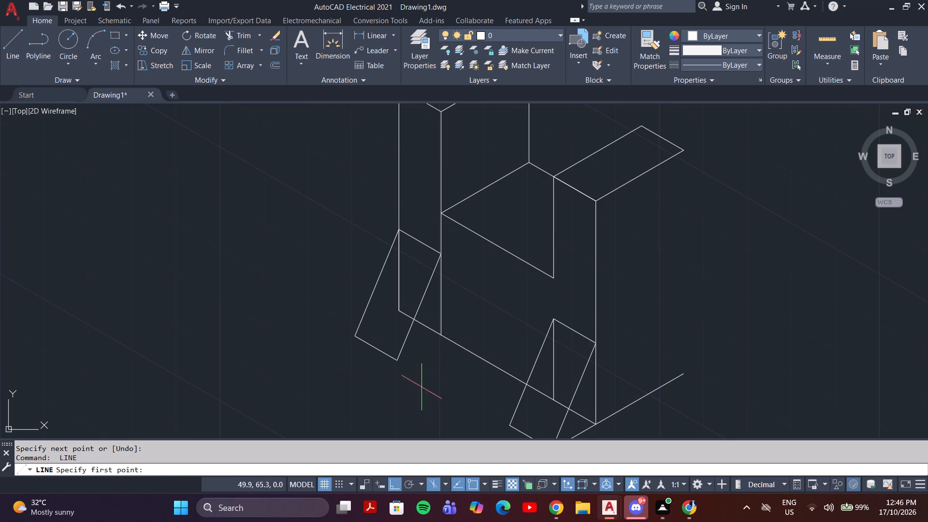
click(396, 357)
click(512, 426)
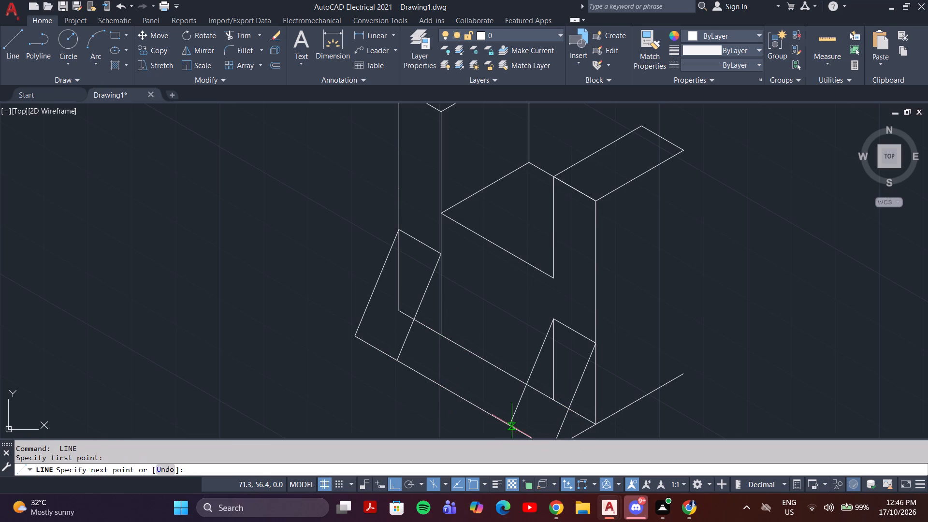
key(Escape)
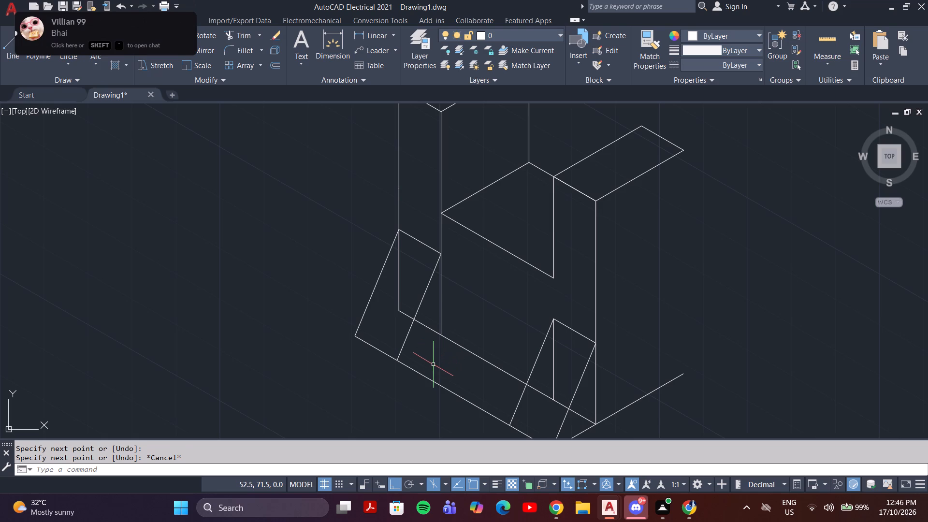
In the top isoplane, draw a line from the far sloping face's inner lower corner to the far small face's inner lower corner.
key(F5)
key(space)
click(396, 361)
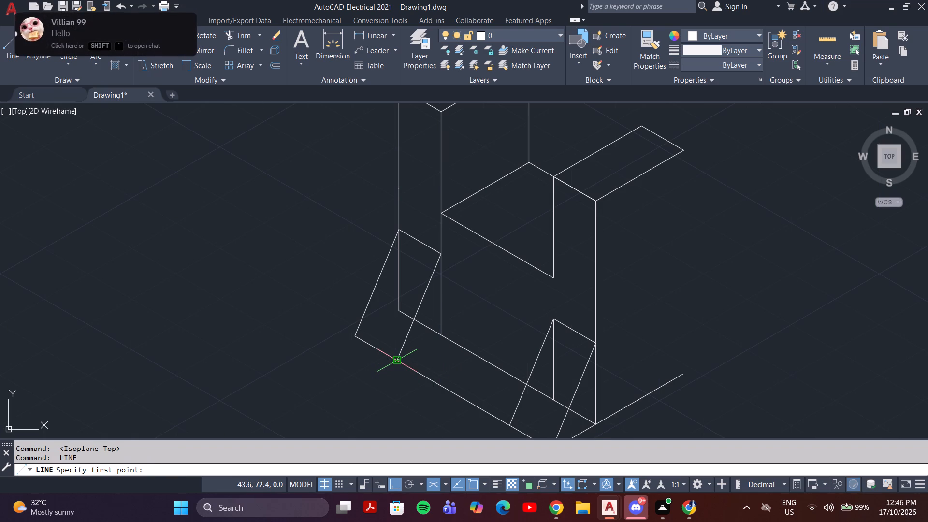
click(440, 335)
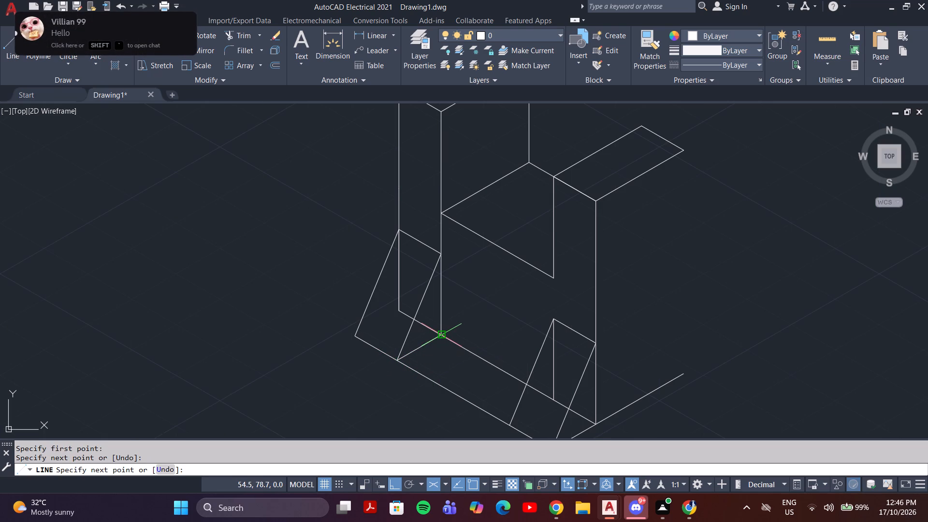
key(space)
Examine the lower part of the object around the two sloping faces and the base.
key(space)
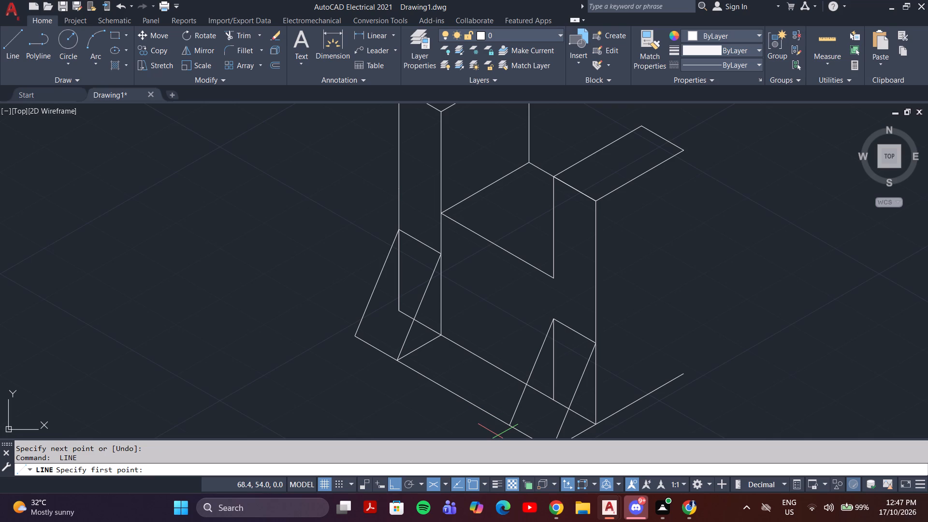
scroll(391, 347, down, 1)
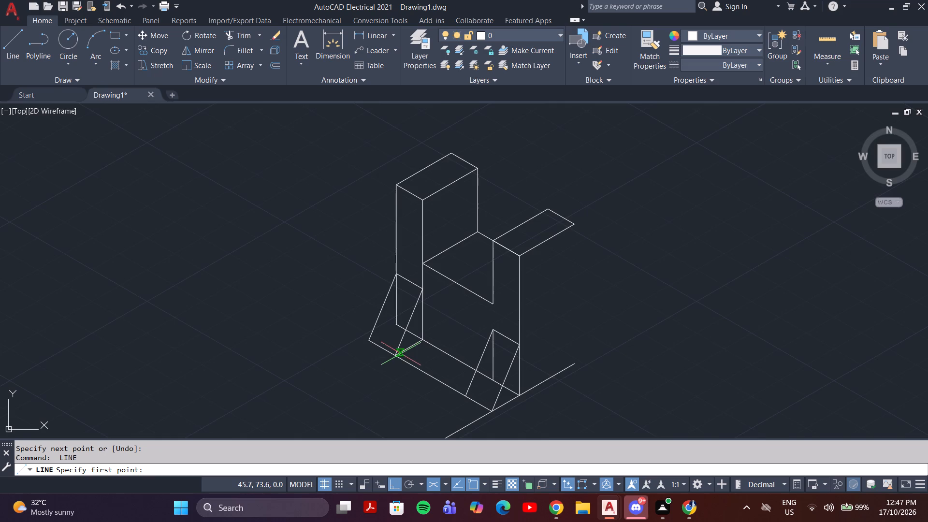
scroll(401, 354, up, 1)
middle_drag(401, 354, 527, 319)
scroll(522, 335, up, 4)
scroll(522, 335, down, 6)
scroll(533, 330, up, 3)
scroll(533, 330, down, 3)
middle_drag(536, 330, 460, 350)
scroll(460, 350, up, 2)
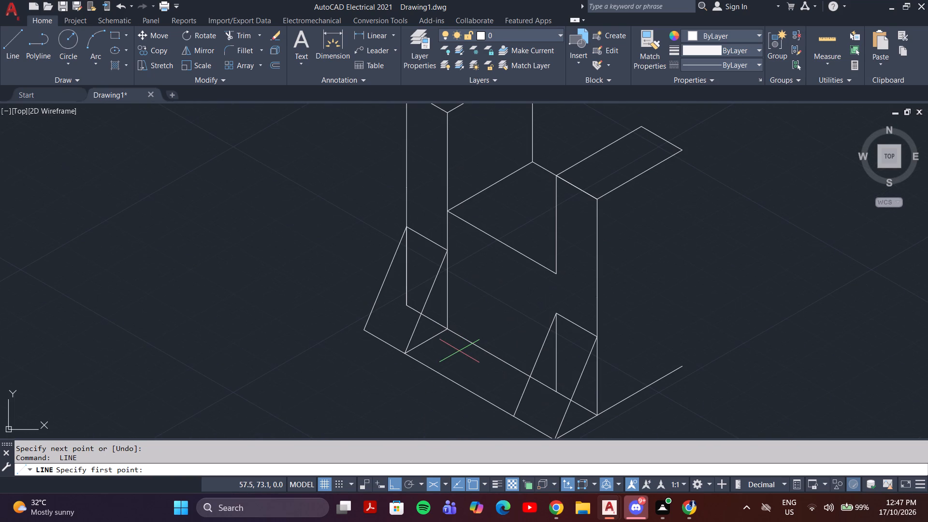
scroll(459, 352, down, 1)
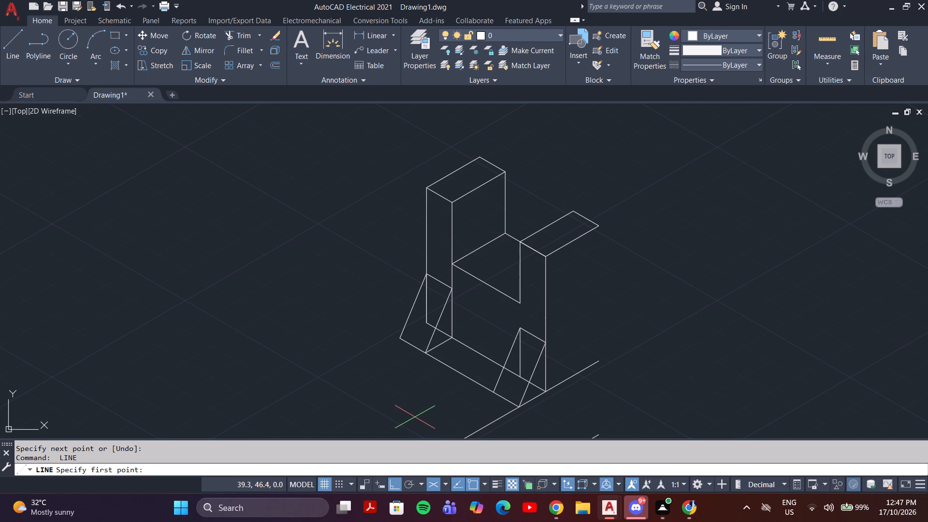
scroll(469, 362, down, 2)
middle_drag(485, 369, 554, 322)
scroll(550, 334, up, 2)
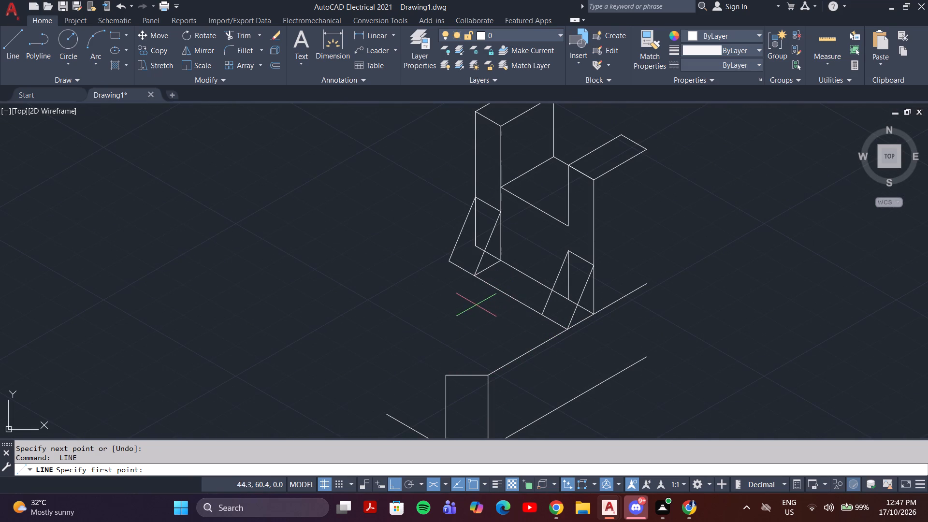
key(Escape)
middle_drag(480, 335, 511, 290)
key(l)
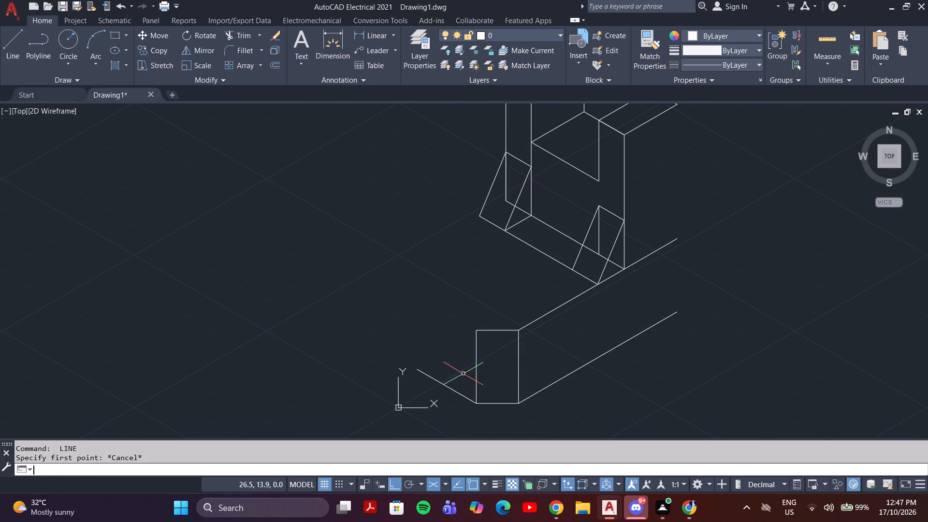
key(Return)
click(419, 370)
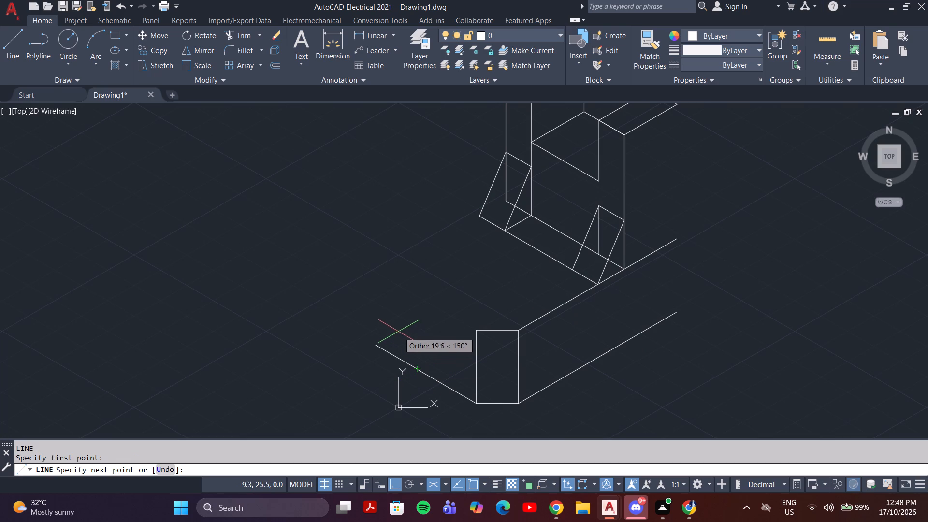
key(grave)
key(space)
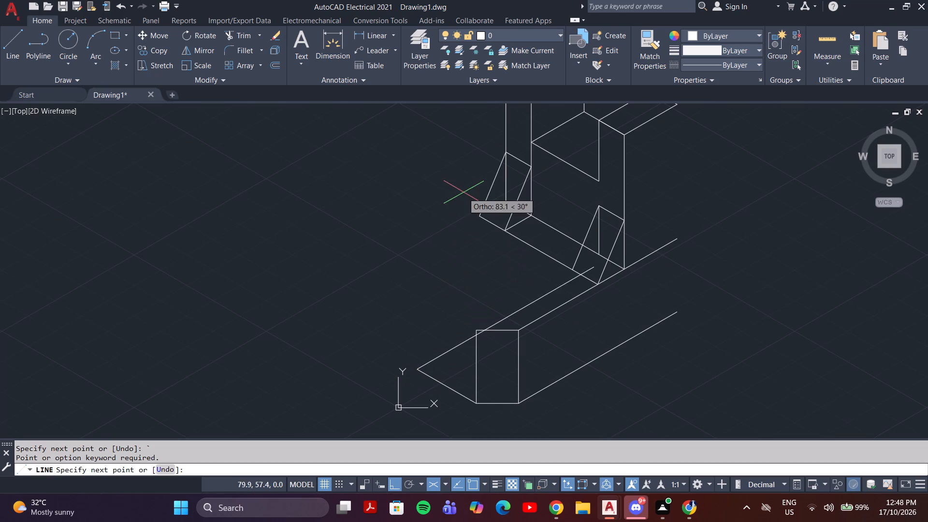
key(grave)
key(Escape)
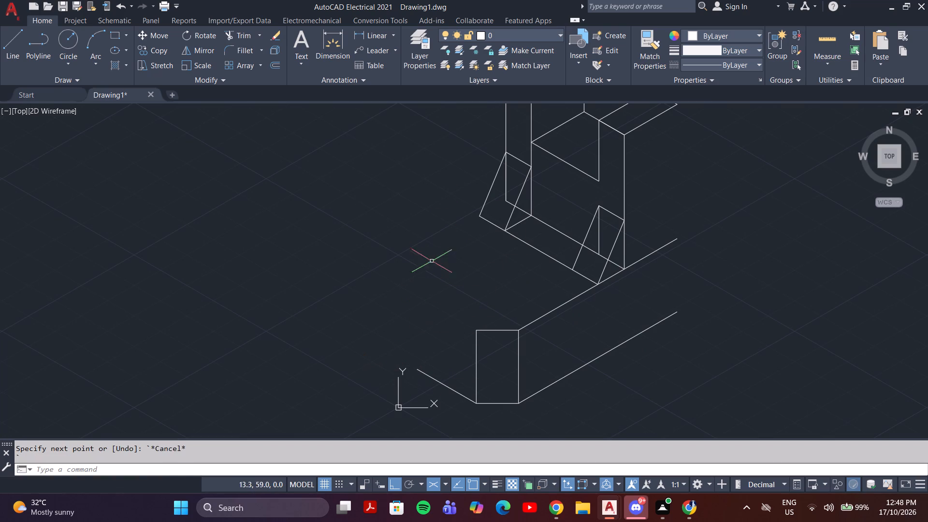
Draw a long line from the far sloping face's outer lower corner, parallel to the base's long edges, towards the front of the base.
key(space)
click(480, 216)
click(269, 332)
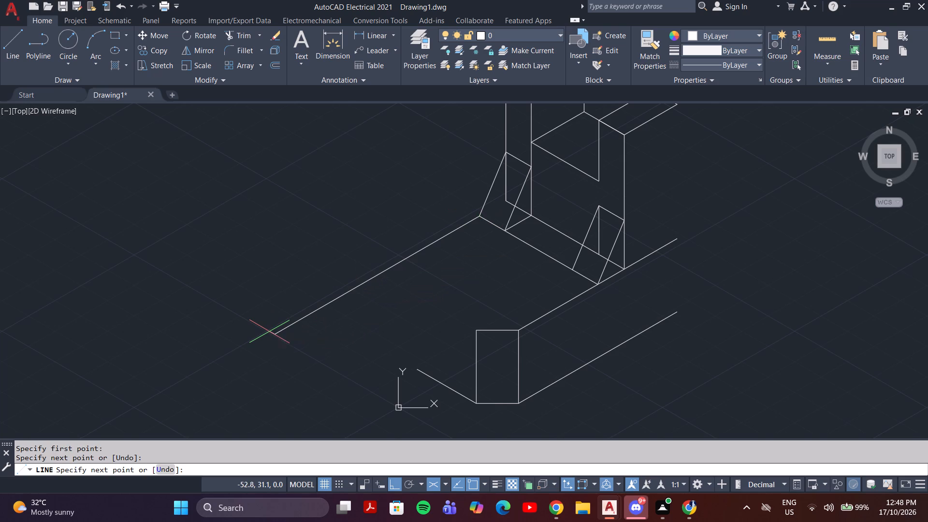
key(space)
key(grave)
key(Escape)
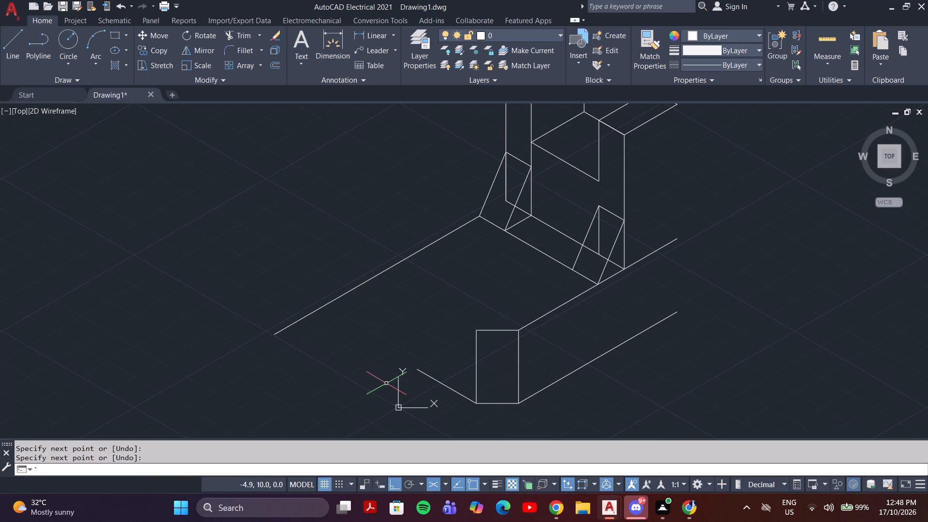
Draw a line from the base's front lower corner along its open front edge so that it crosses the new long line.
key(space)
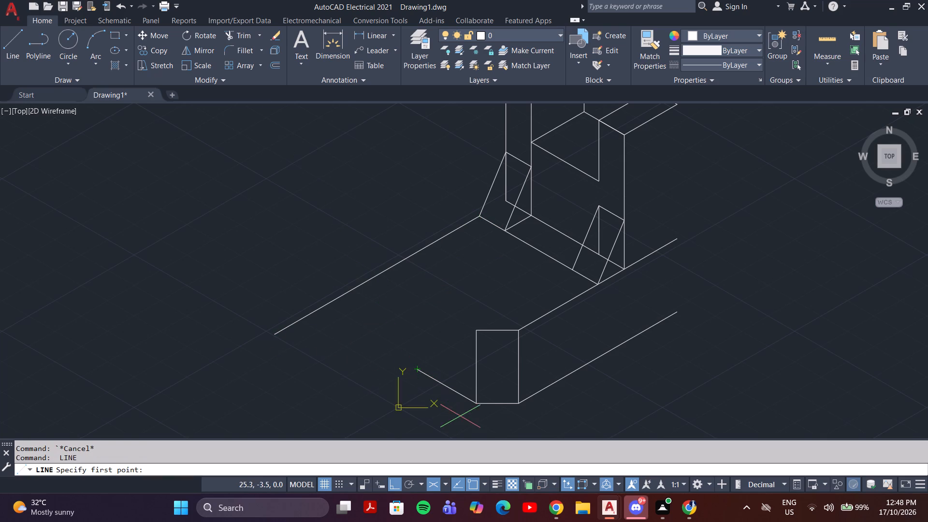
click(475, 405)
click(323, 260)
key(Escape)
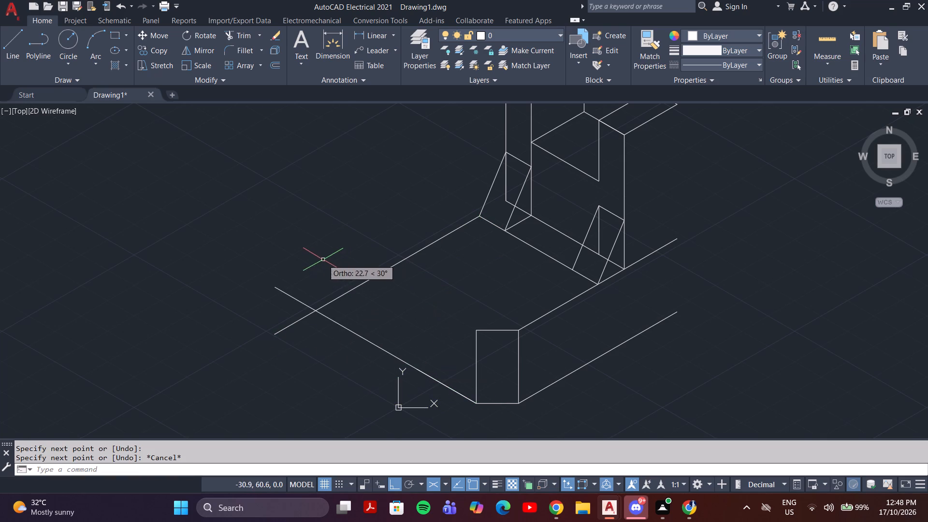
Trim the overshooting ends of the two crossing lines back to their intersection at the base's outer corner.
text(tr)
key(Return)
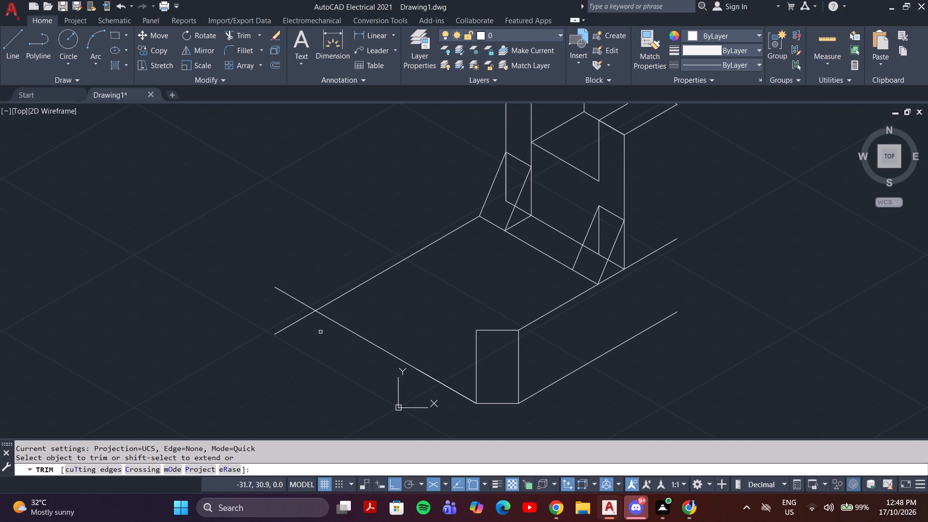
drag(308, 332, 318, 264)
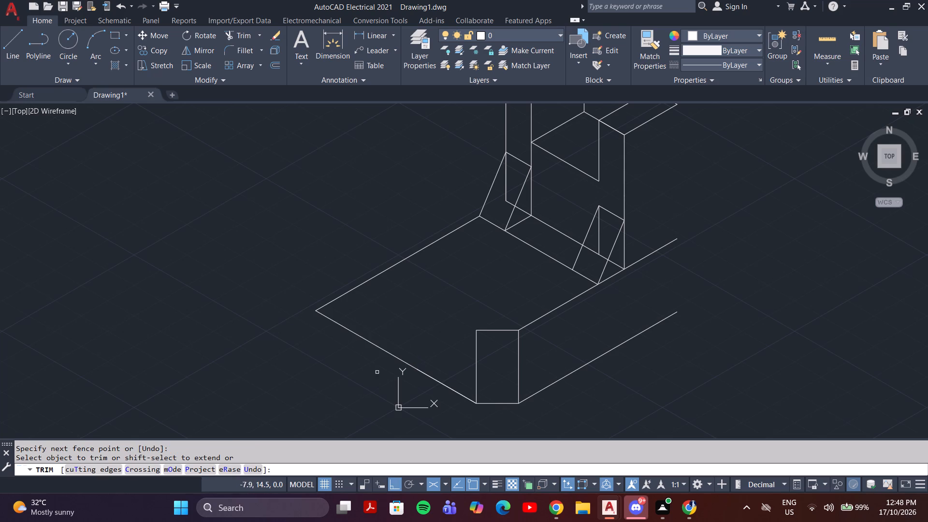
Draw a line from the far sloping face's inner lower corner, parallel to the base's long edges, extending just past the front edge.
key(Escape)
key(space)
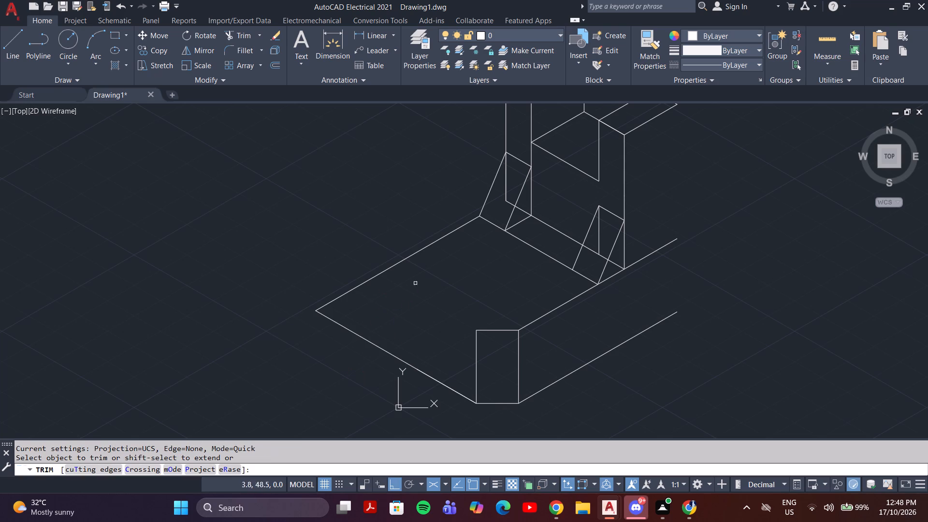
key(Escape)
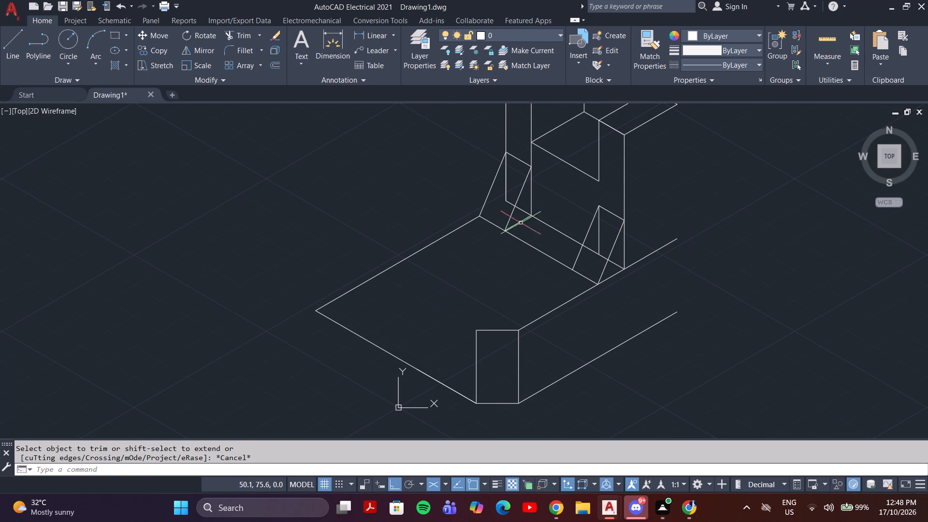
key(l)
key(Return)
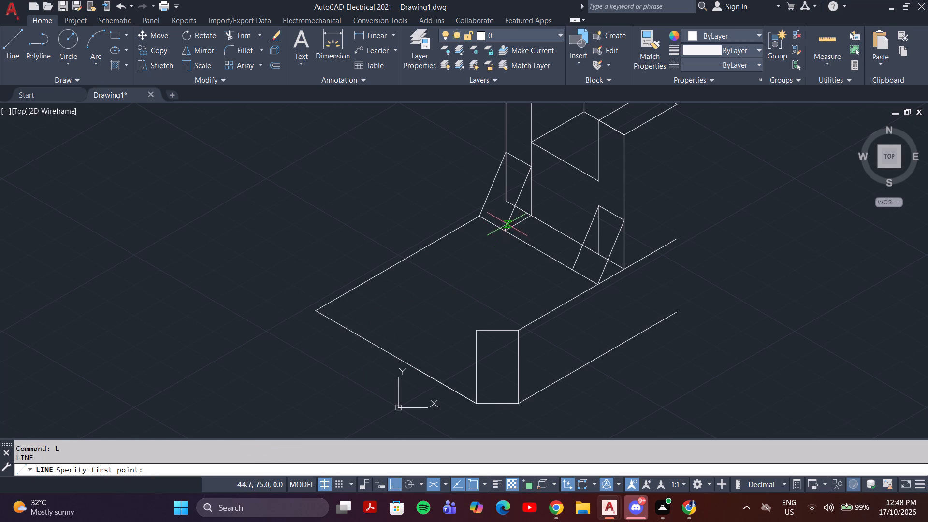
click(505, 232)
click(319, 343)
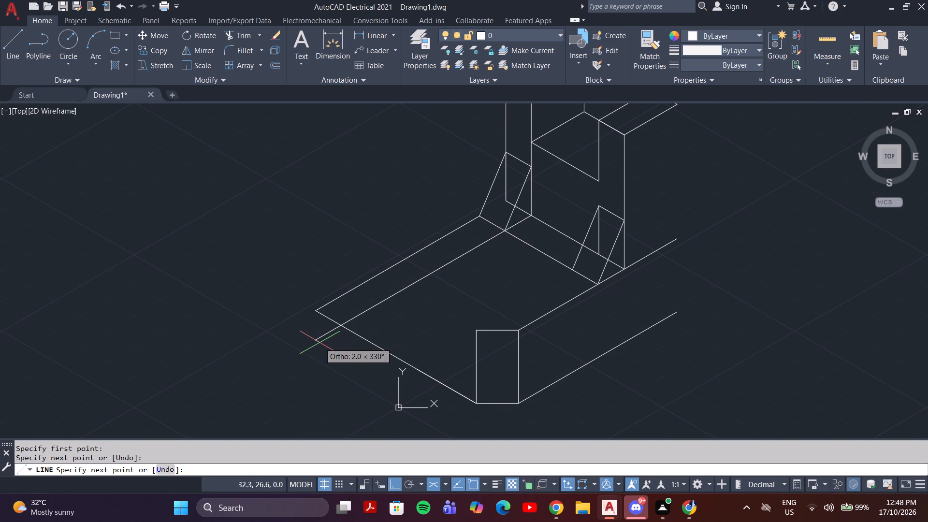
key(Escape)
Trim the overshooting end of the inner parallel line back to the base's front edge.
text(tr)
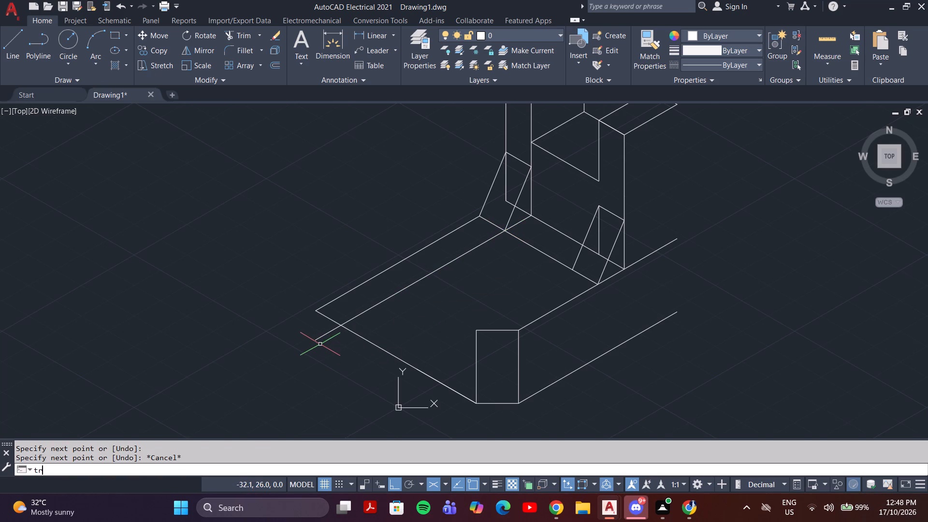
key(Return)
drag(334, 341, 316, 324)
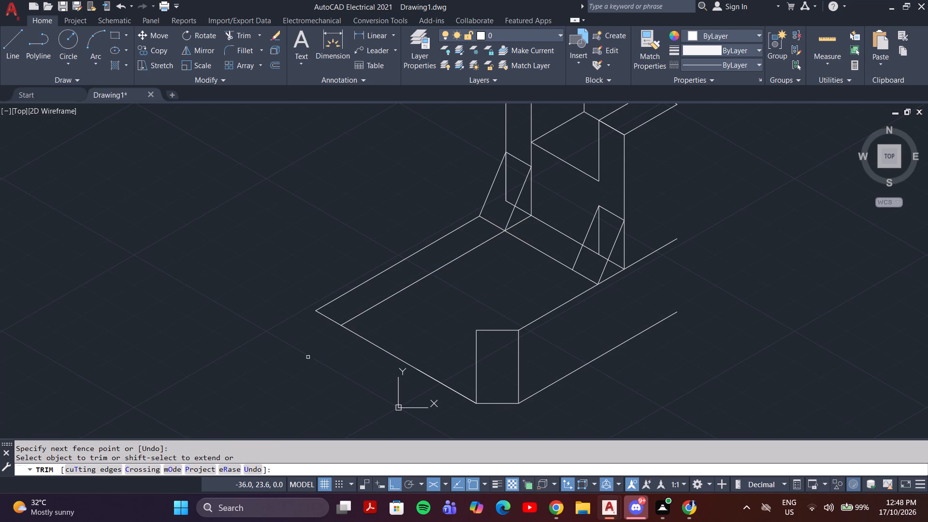
key(Escape)
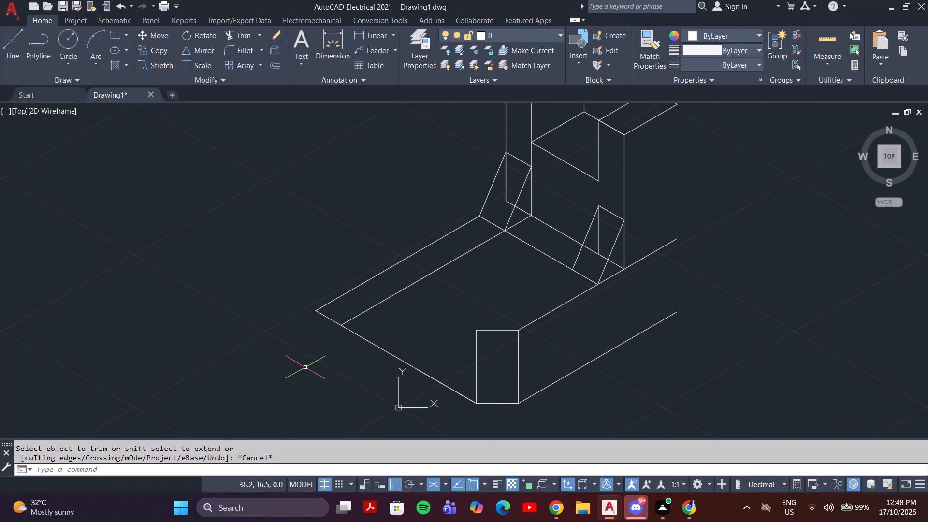
Draw a 10 mm line from the base's outer corner along its outer long edge.
key(l)
key(Return)
click(317, 308)
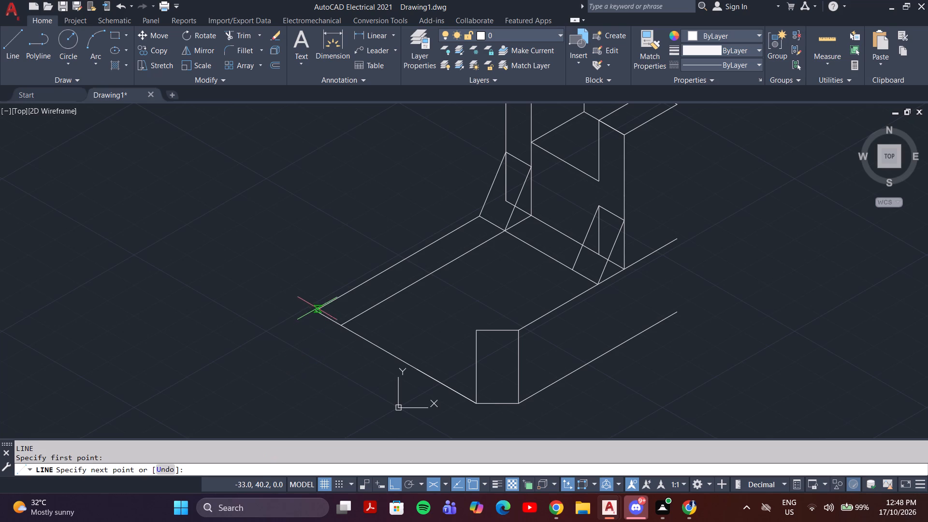
key(1)
key(0)
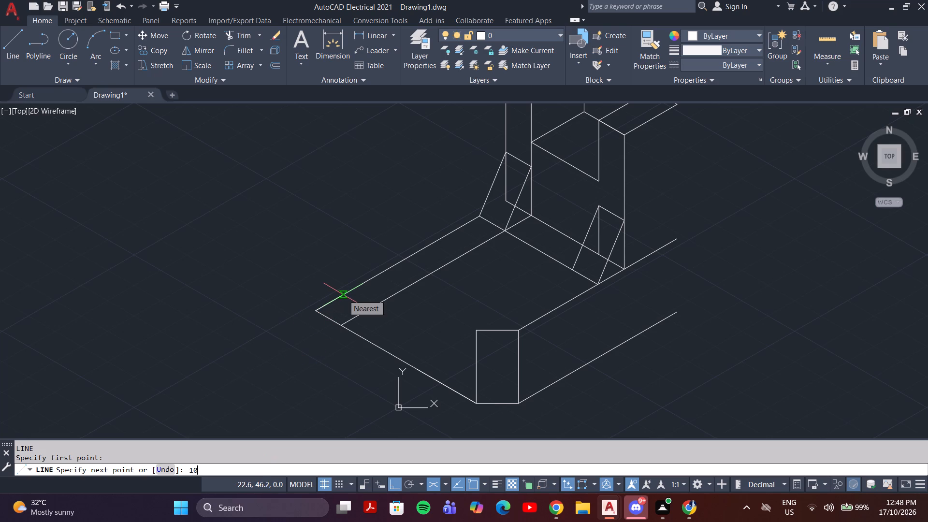
key(Return)
key(Escape)
With Ortho off, draw a slanted line from the inner parallel line's front end to the end of the 10 mm line.
key(space)
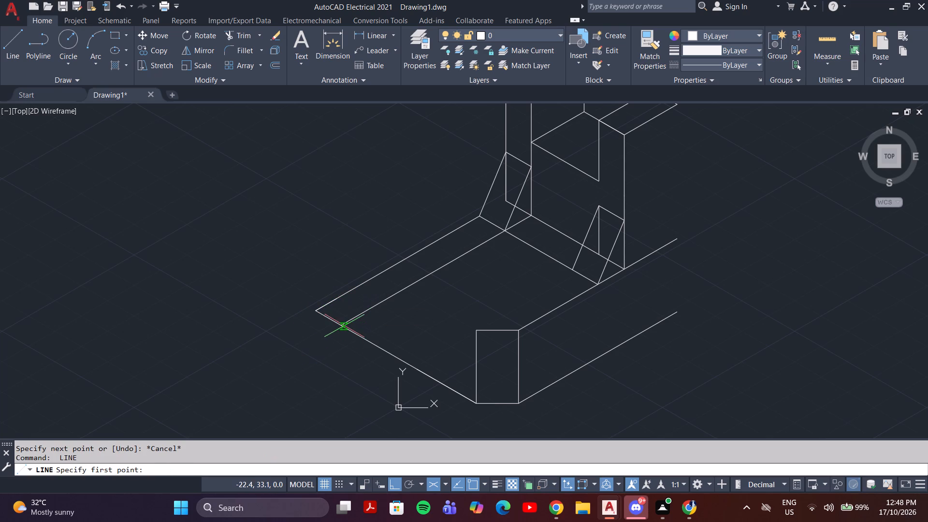
click(342, 326)
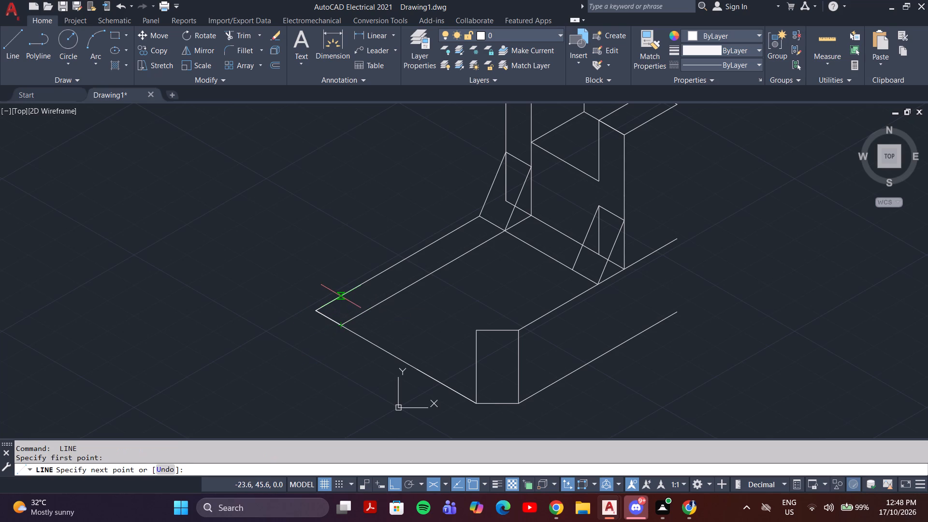
key(F8)
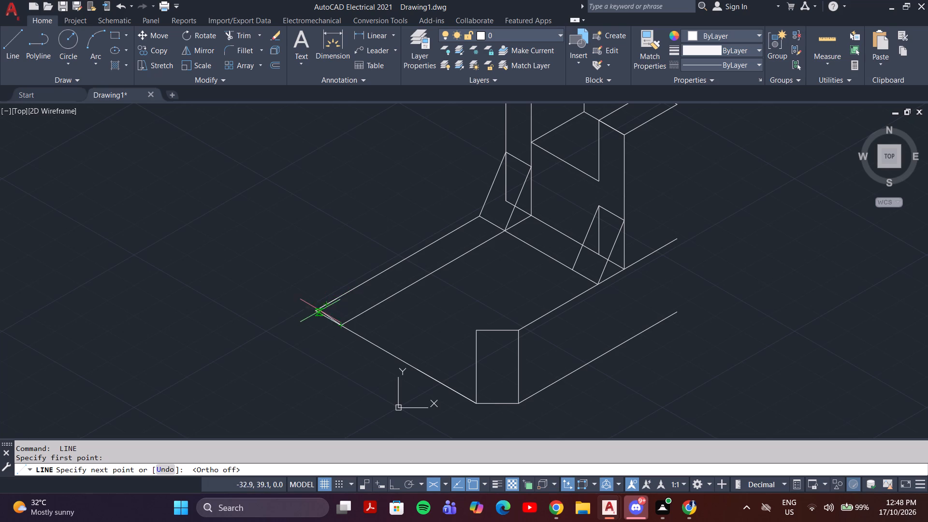
click(338, 298)
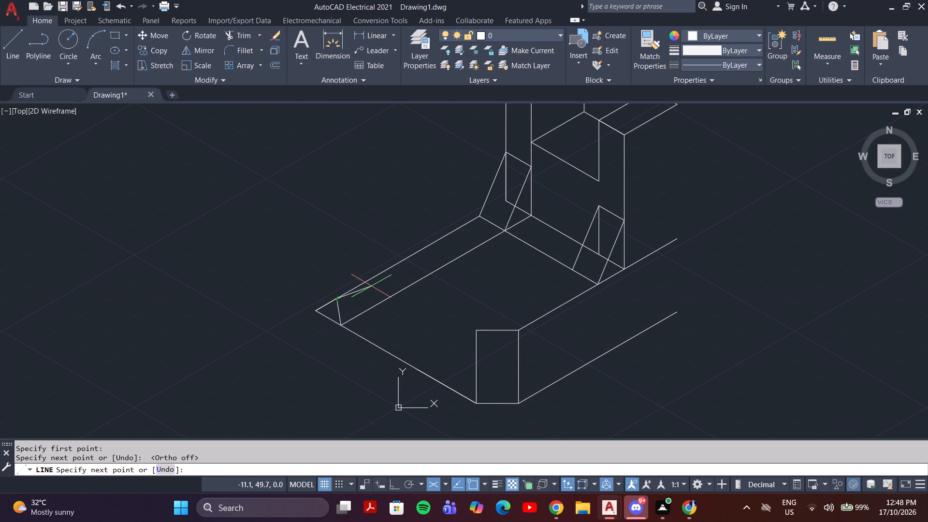
key(Escape)
Trim away the pointed outer corner of the base beyond the slanted line.
scroll(376, 292, down, 2)
scroll(378, 305, up, 3)
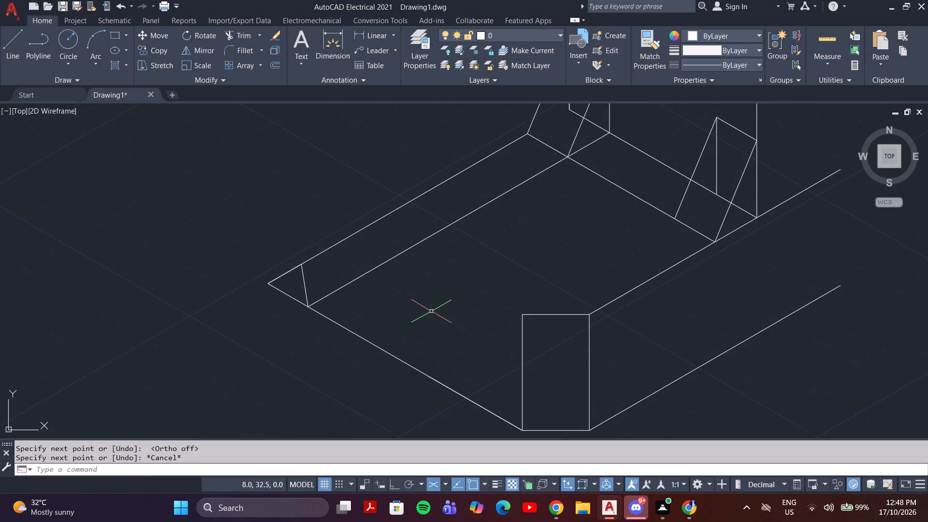
text(tr)
key(Return)
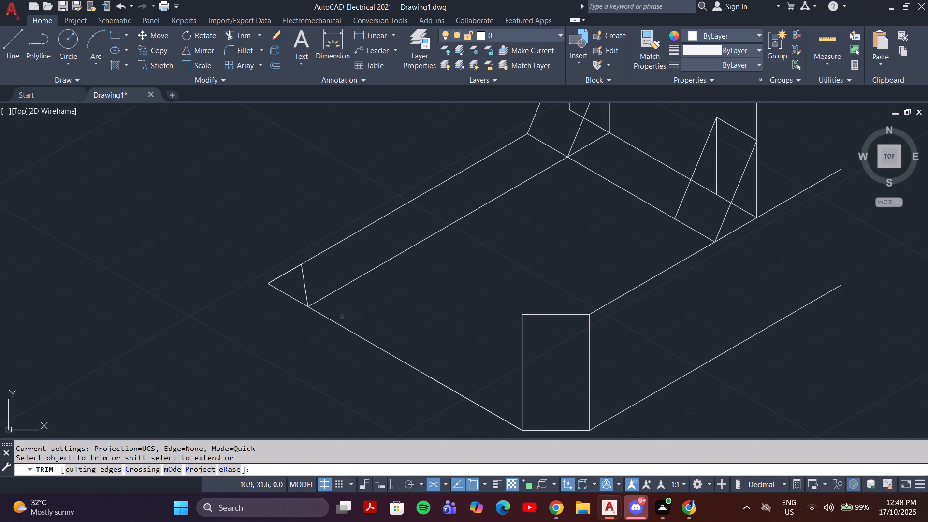
drag(278, 322, 282, 308)
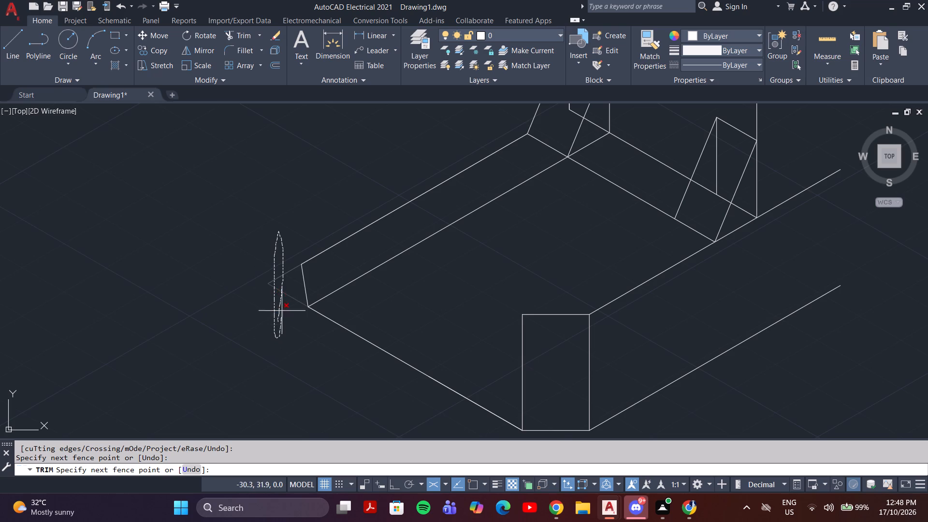
drag(282, 308, 288, 256)
scroll(356, 348, down, 1)
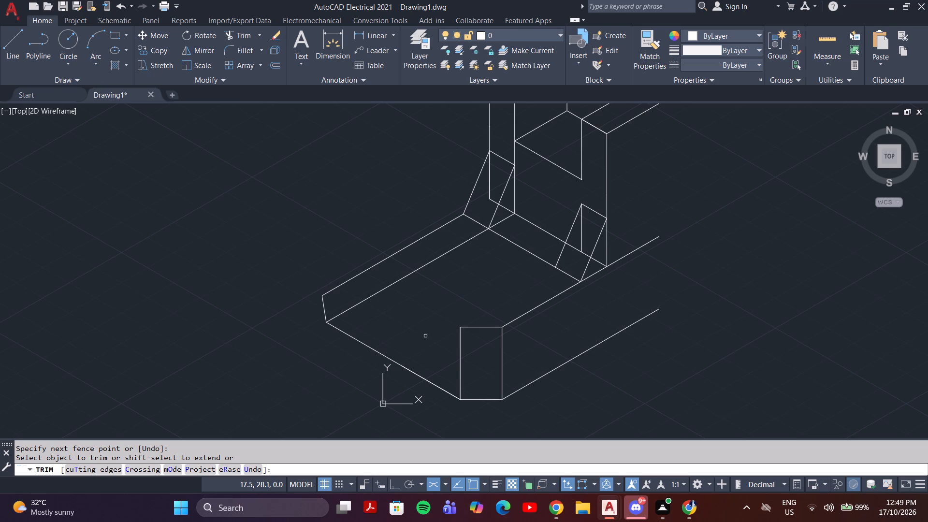
key(Escape)
Start a vertical line upwards from the slanted line's front end, using the right isoplane with Ortho on.
key(l)
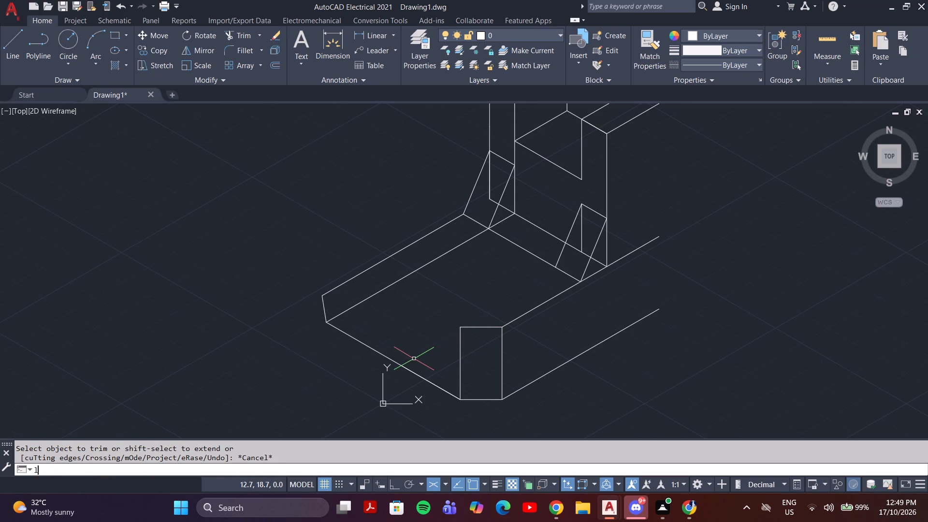
key(Return)
click(329, 322)
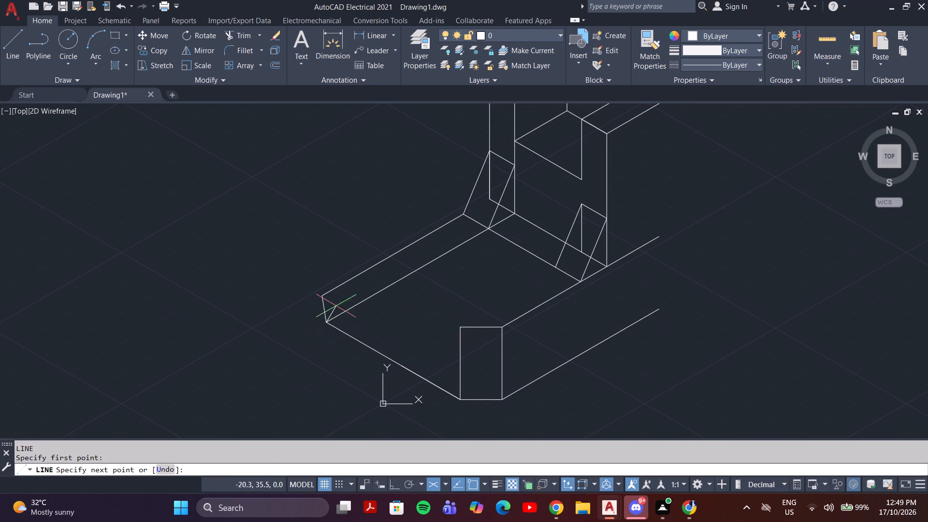
key(F5)
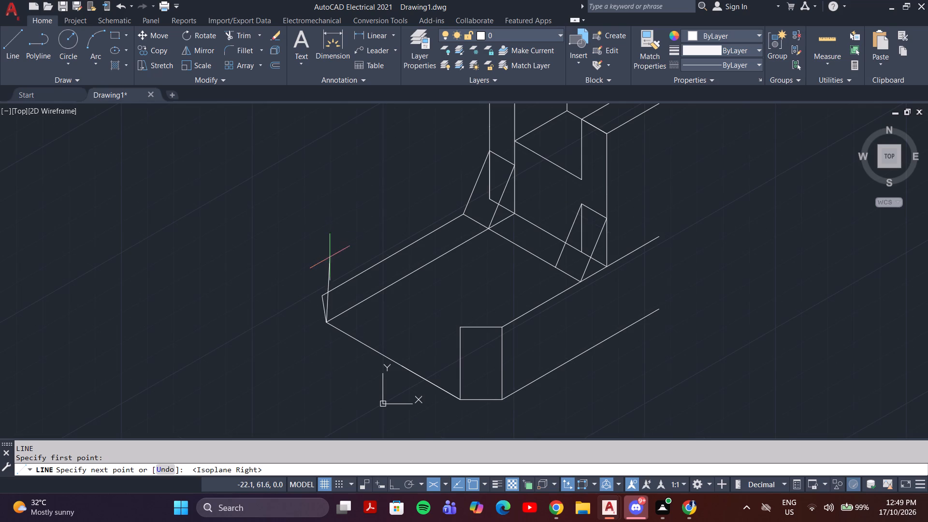
key(F8)
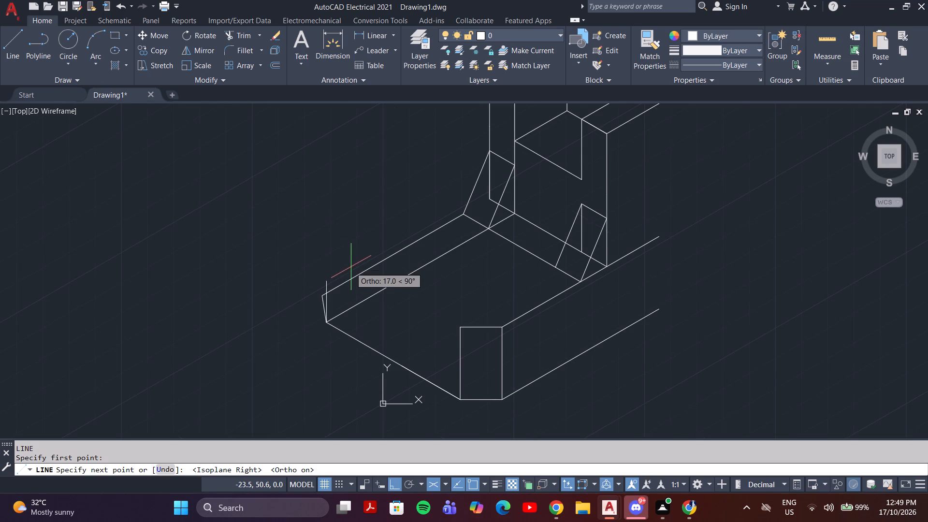
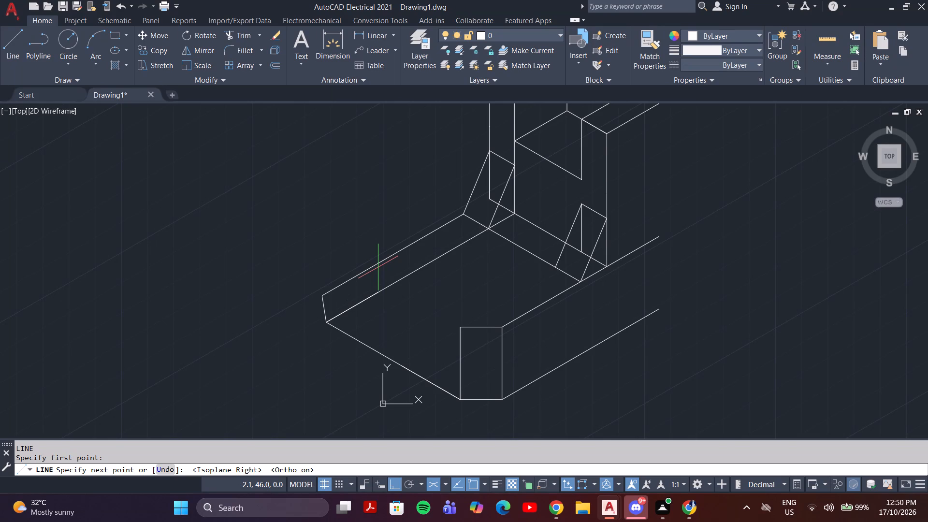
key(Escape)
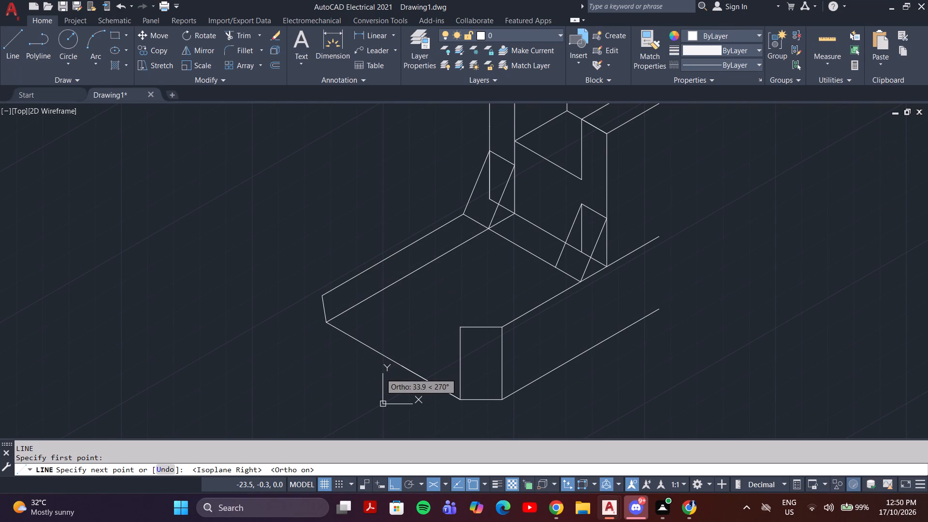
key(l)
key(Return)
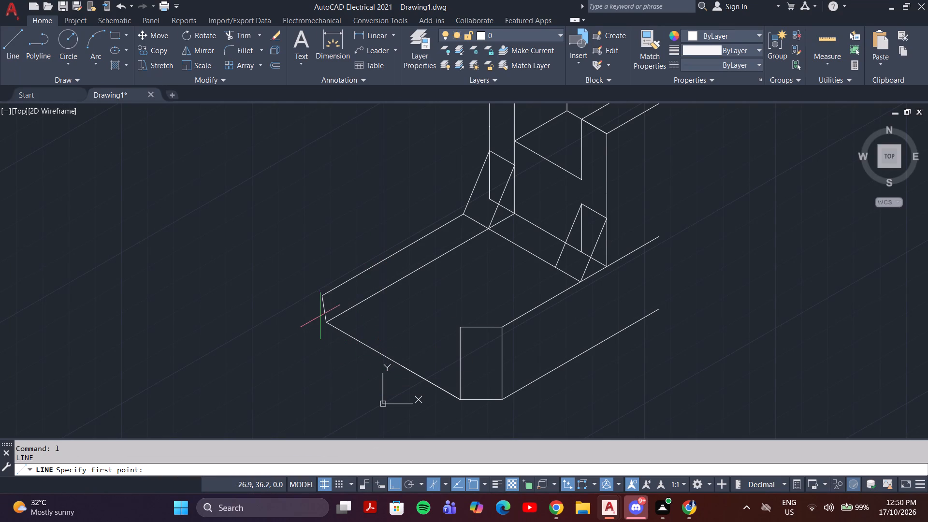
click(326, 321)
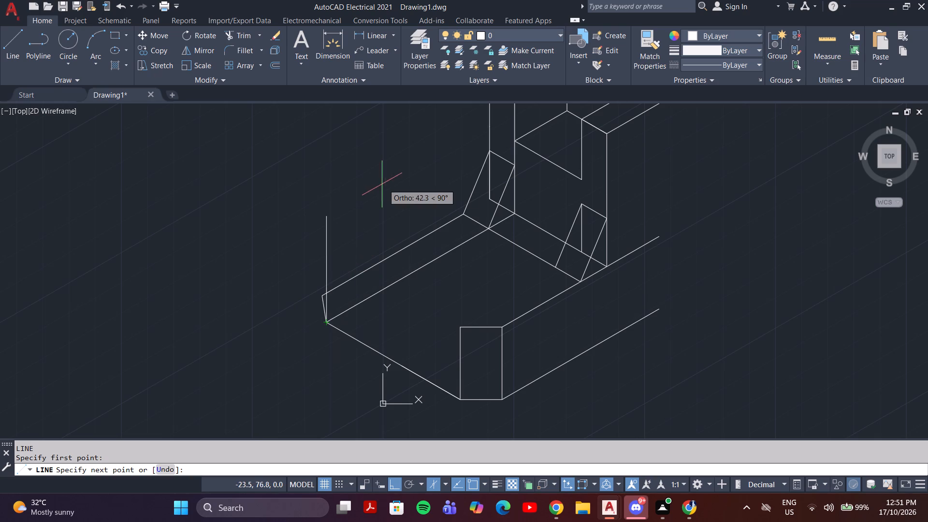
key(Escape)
Copy the inner vertical edge of the front cut-corner face by its lower end to both ends of the other corner's slanted line.
click(460, 347)
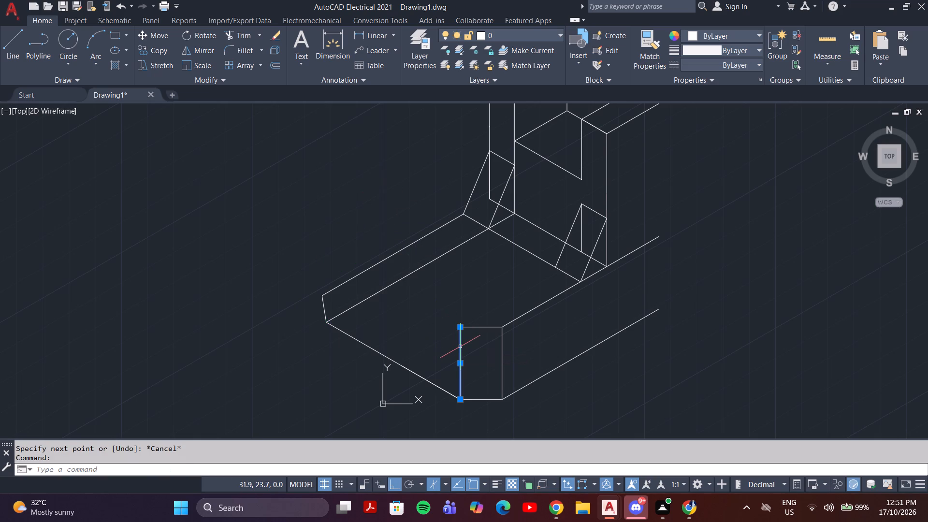
text(co)
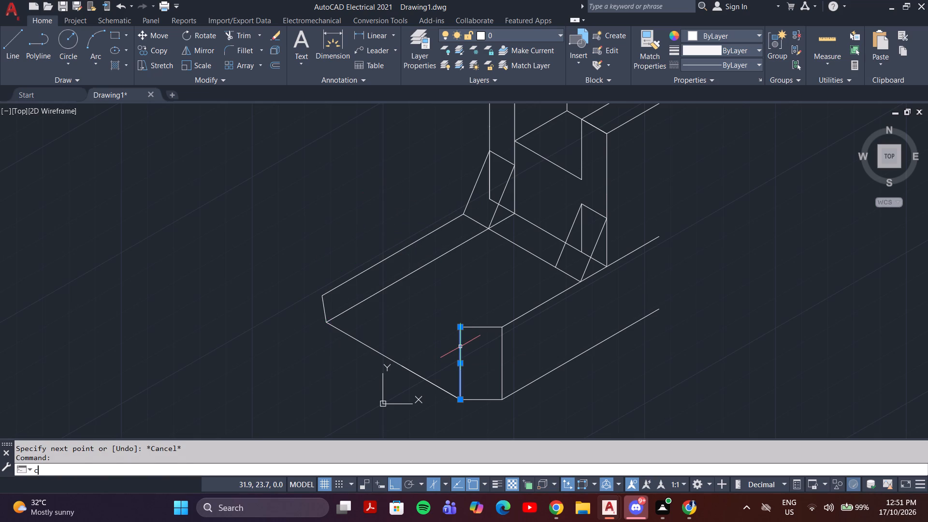
key(Return)
click(459, 398)
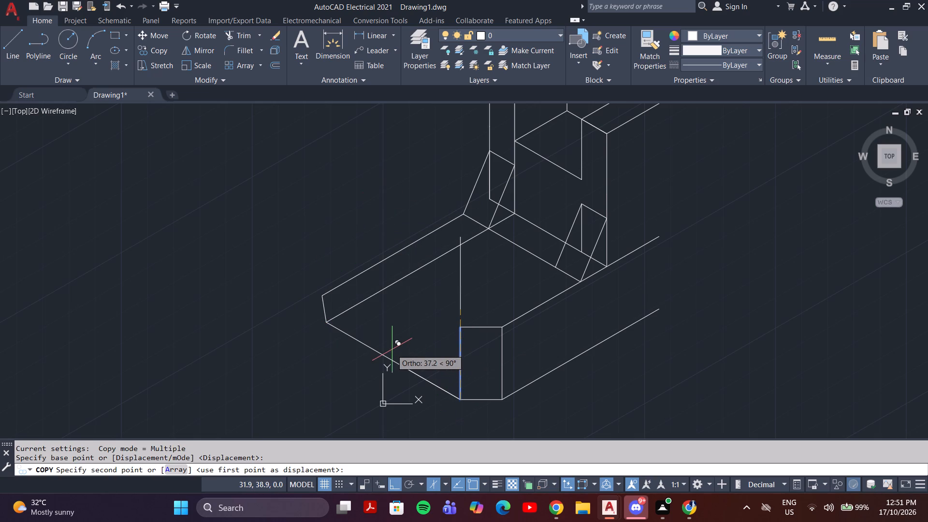
key(F5)
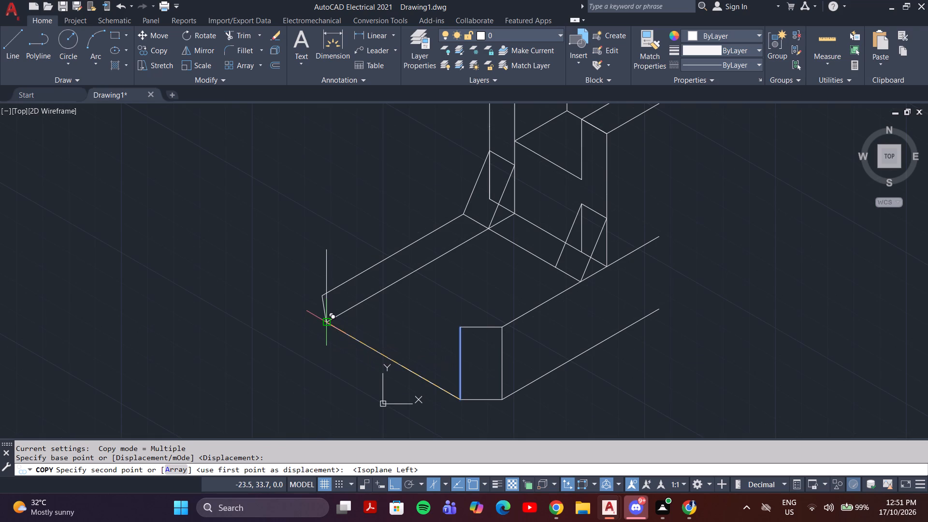
click(326, 321)
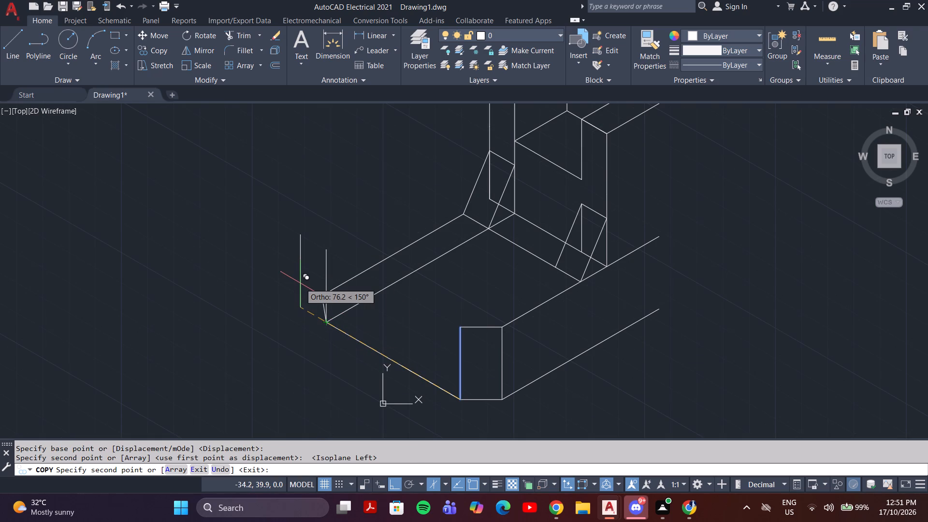
key(F8)
scroll(306, 285, up, 5)
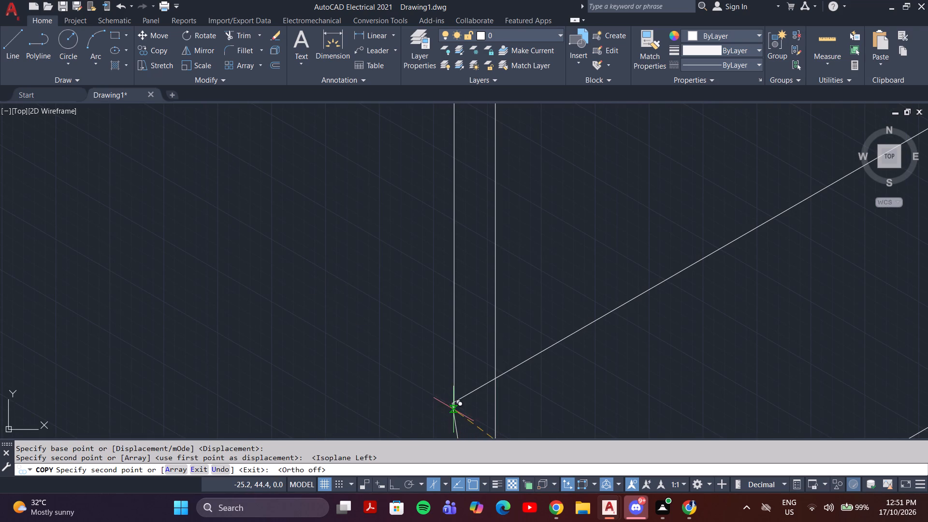
click(453, 401)
key(Escape)
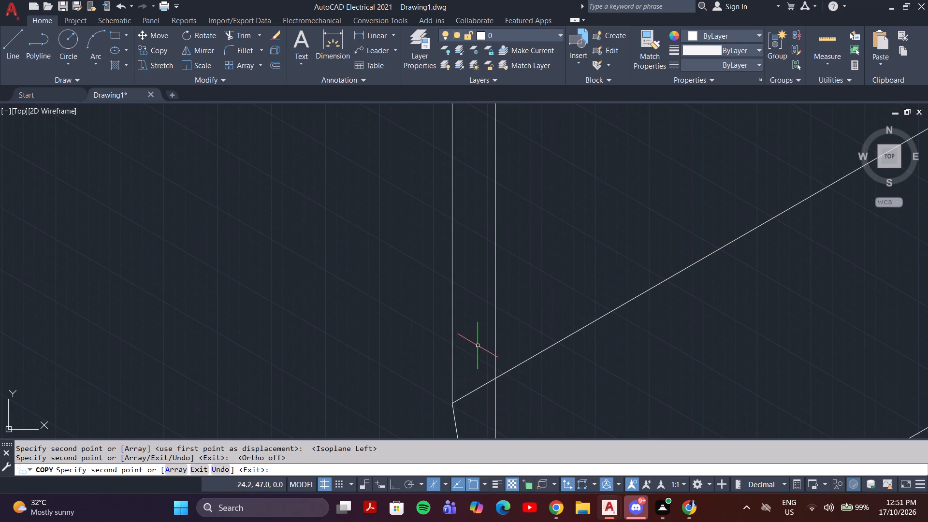
scroll(478, 346, down, 2)
scroll(554, 358, down, 2)
key(Escape)
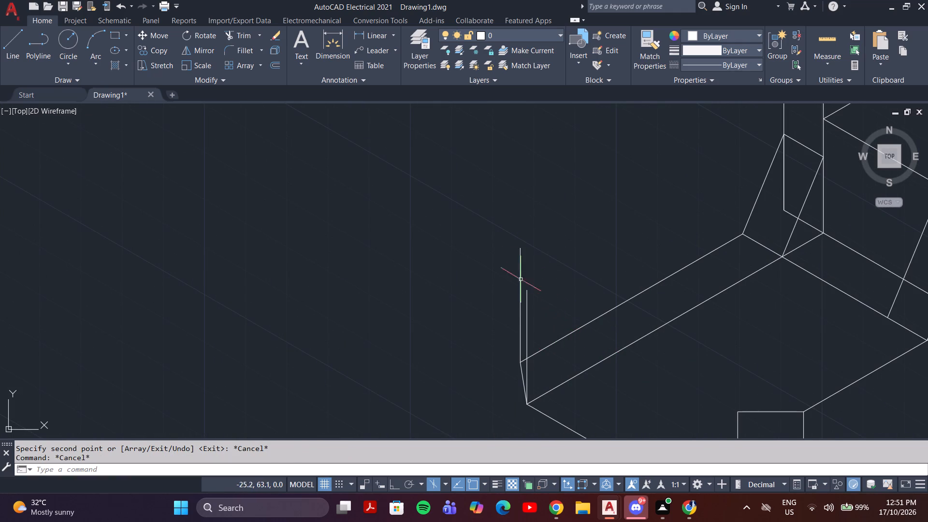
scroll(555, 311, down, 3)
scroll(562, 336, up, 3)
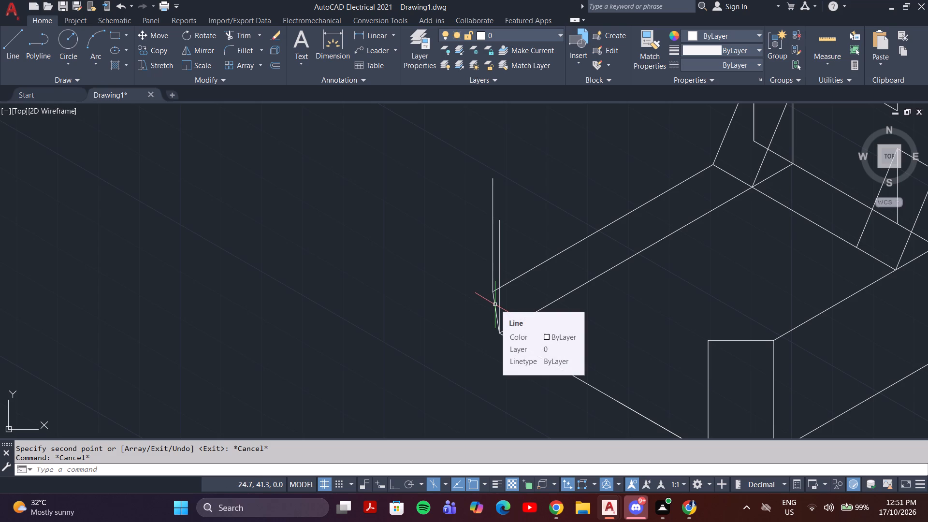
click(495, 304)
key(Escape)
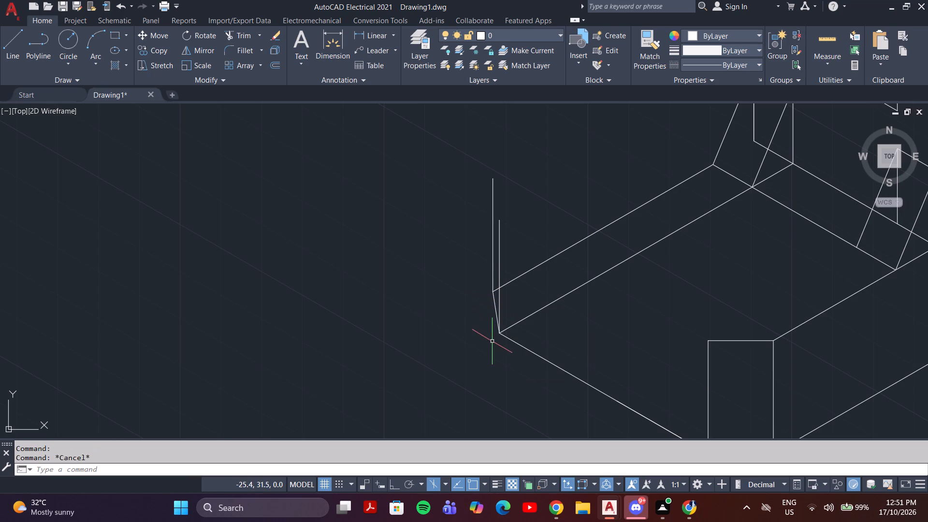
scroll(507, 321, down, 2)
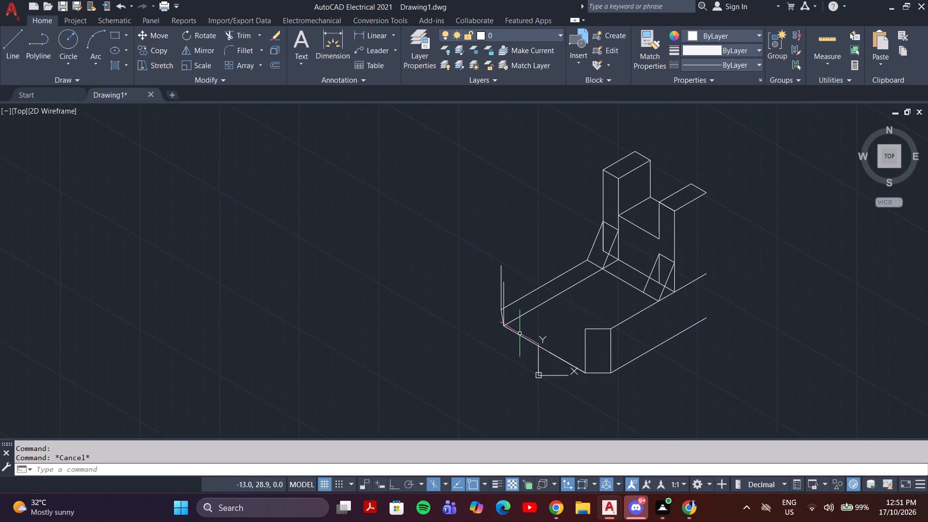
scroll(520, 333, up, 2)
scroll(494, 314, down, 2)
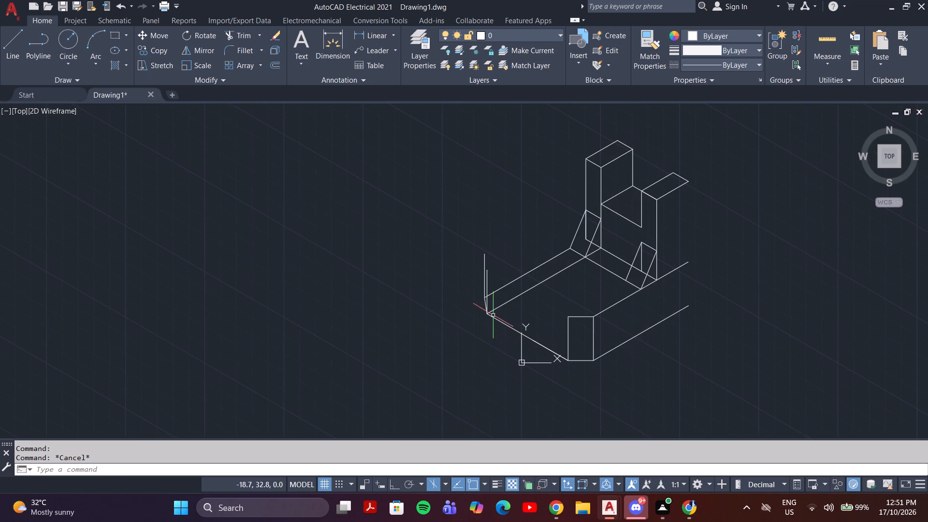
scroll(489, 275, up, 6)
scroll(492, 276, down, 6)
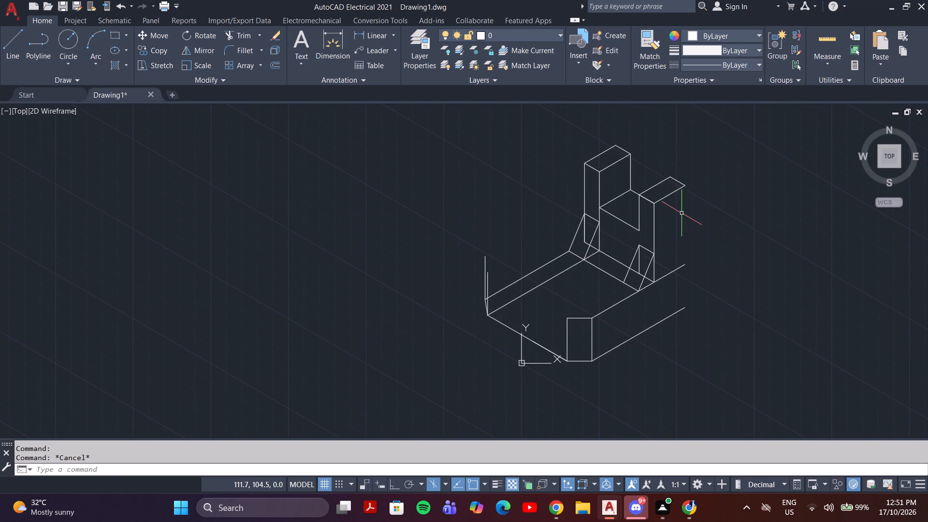
Draw a vertical line from the open outer top corner of the raised block down to the open end of the base's bottom edge.
key(l)
key(Return)
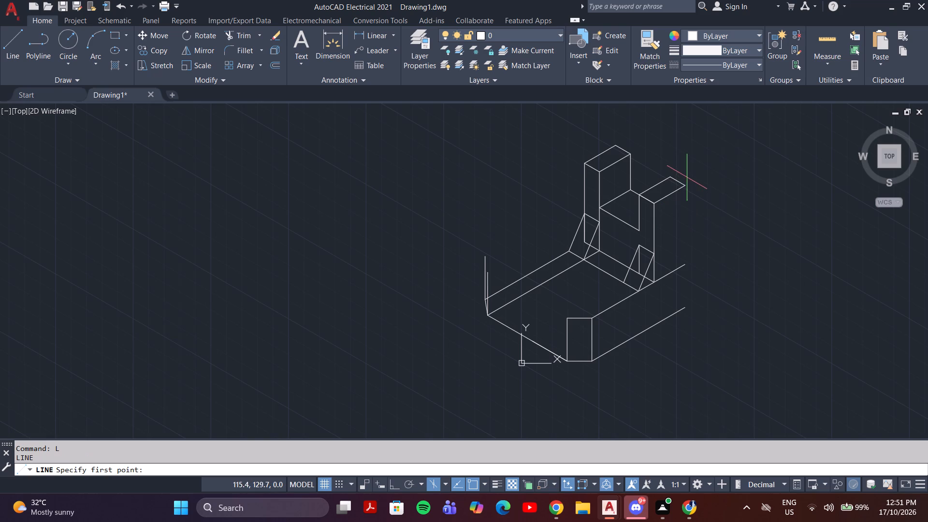
click(688, 185)
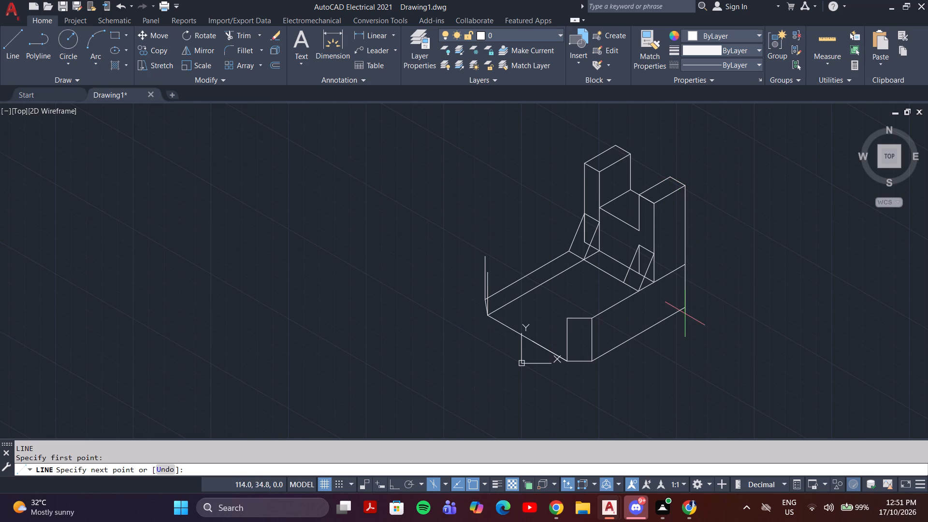
click(685, 310)
key(Escape)
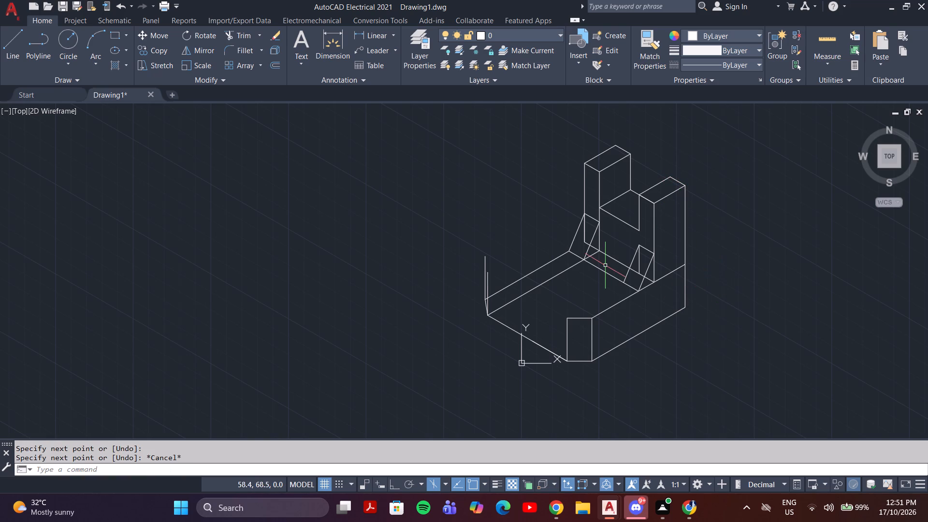
scroll(605, 265, up, 1)
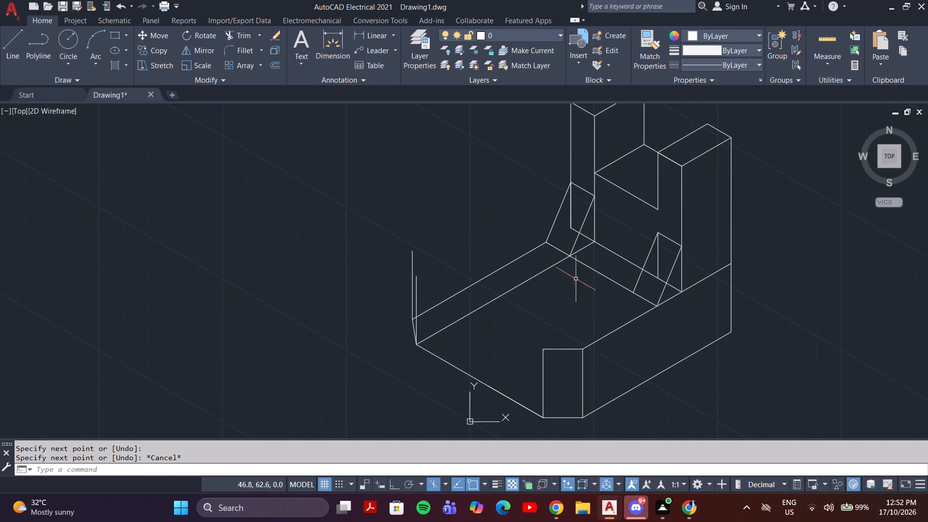
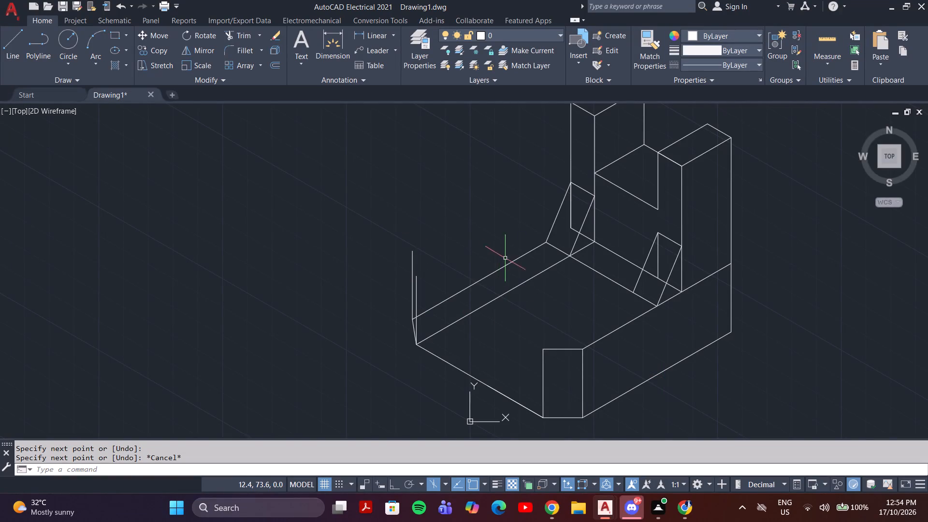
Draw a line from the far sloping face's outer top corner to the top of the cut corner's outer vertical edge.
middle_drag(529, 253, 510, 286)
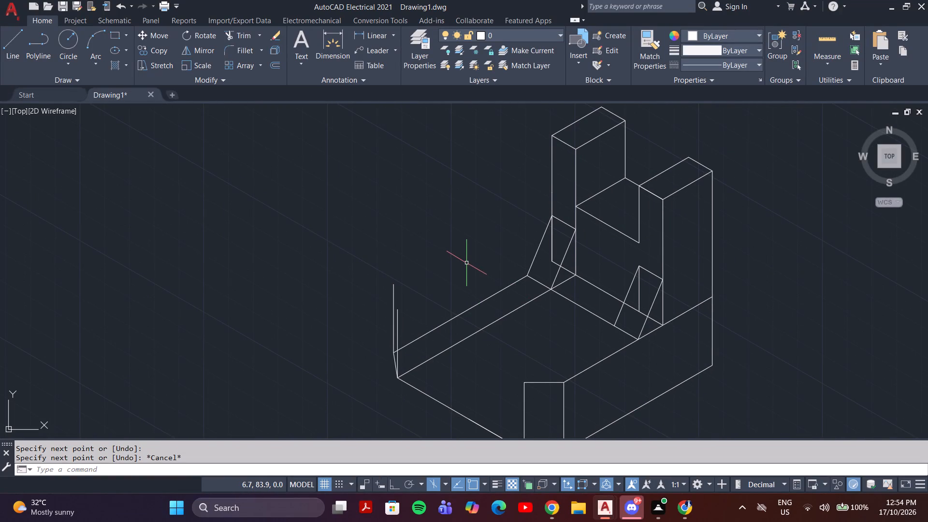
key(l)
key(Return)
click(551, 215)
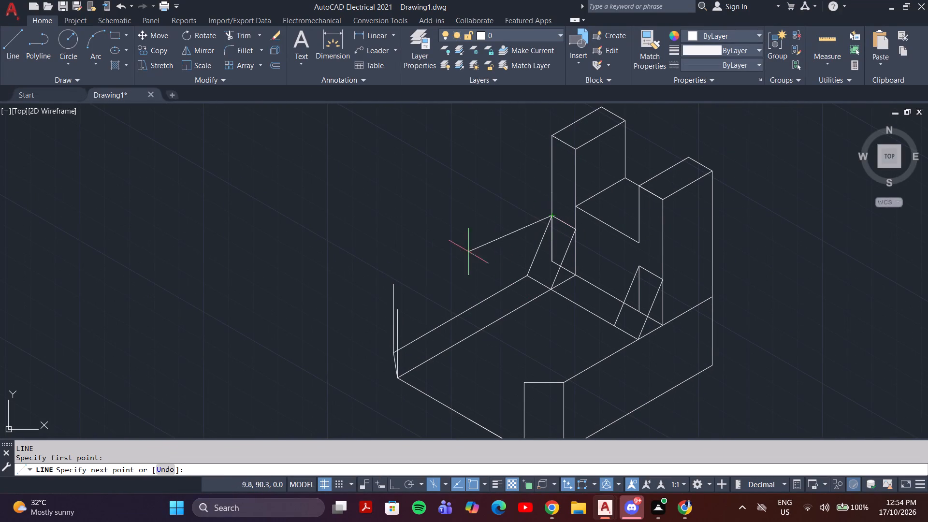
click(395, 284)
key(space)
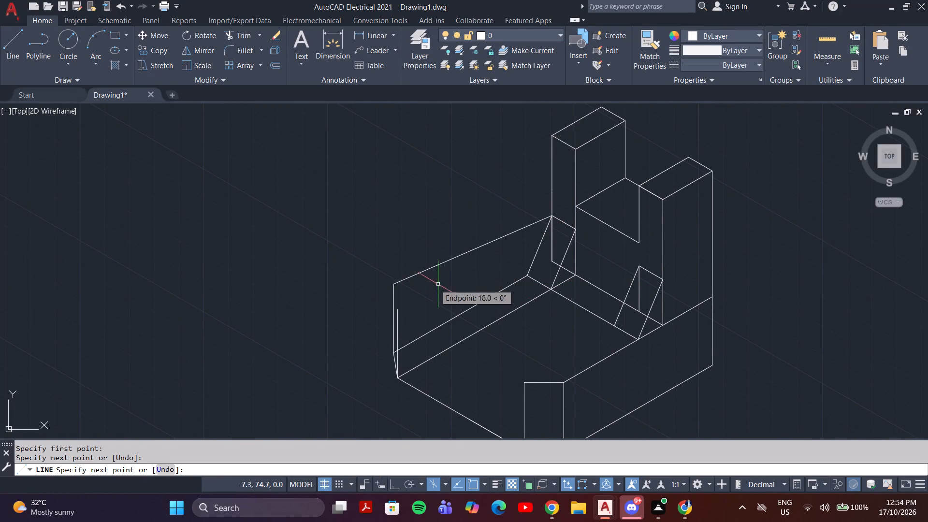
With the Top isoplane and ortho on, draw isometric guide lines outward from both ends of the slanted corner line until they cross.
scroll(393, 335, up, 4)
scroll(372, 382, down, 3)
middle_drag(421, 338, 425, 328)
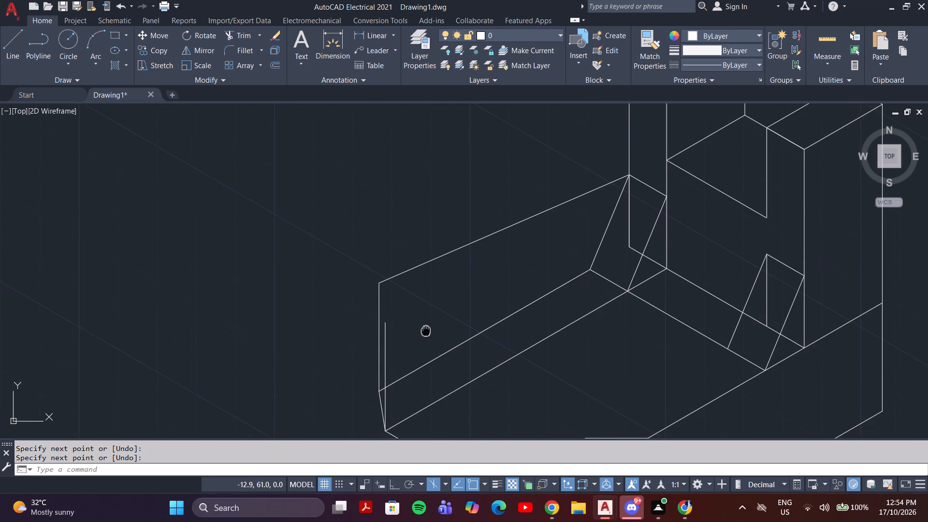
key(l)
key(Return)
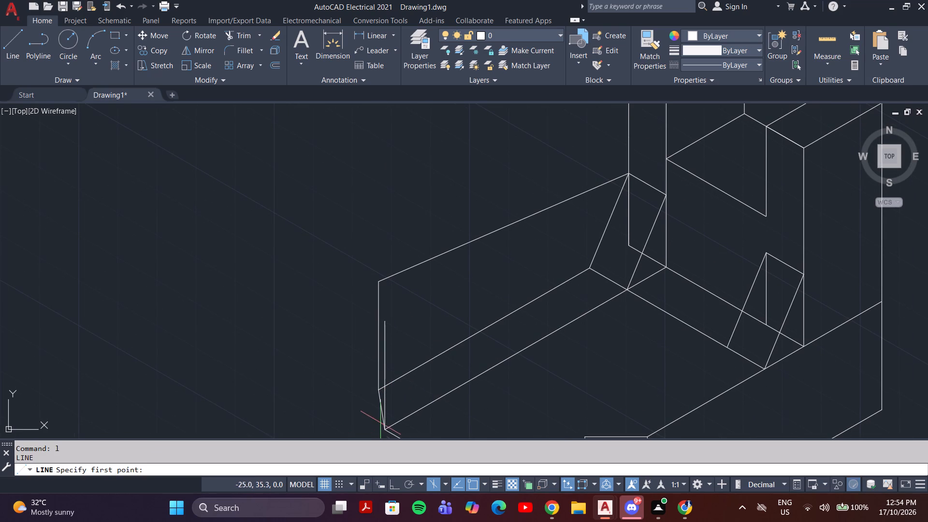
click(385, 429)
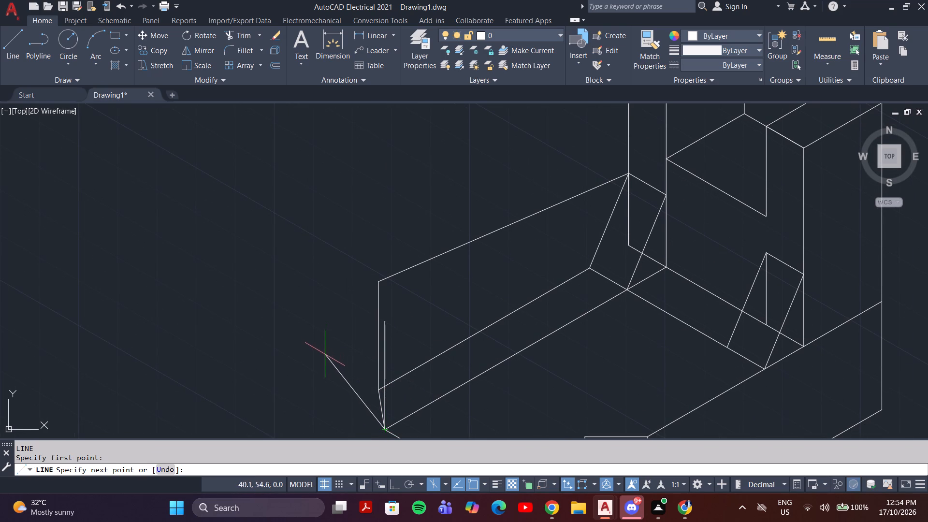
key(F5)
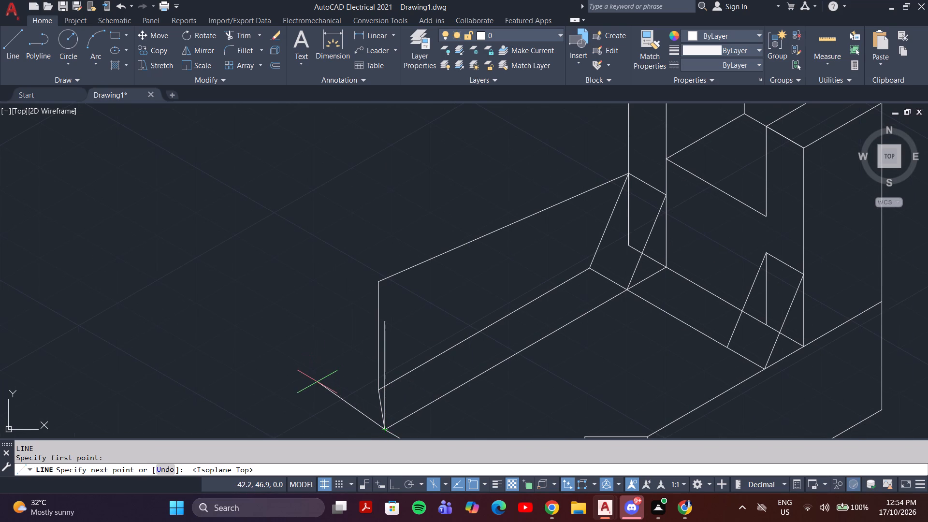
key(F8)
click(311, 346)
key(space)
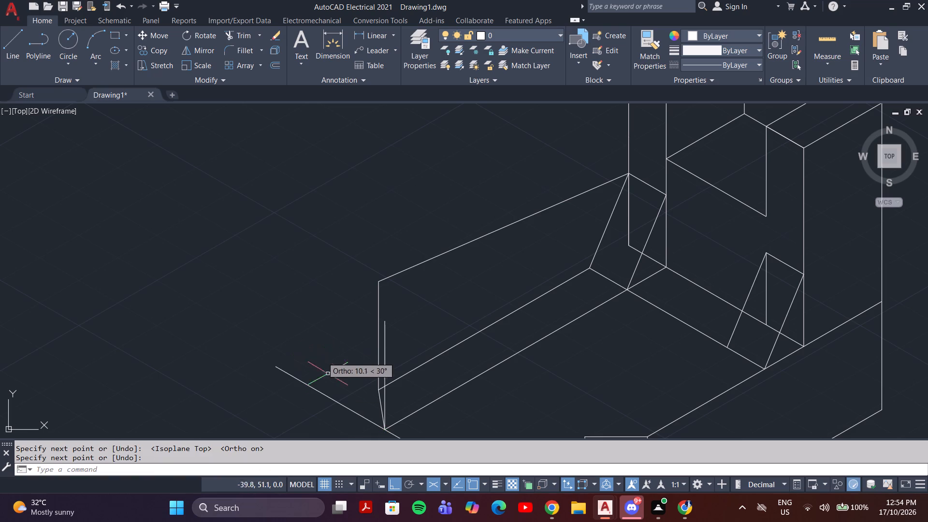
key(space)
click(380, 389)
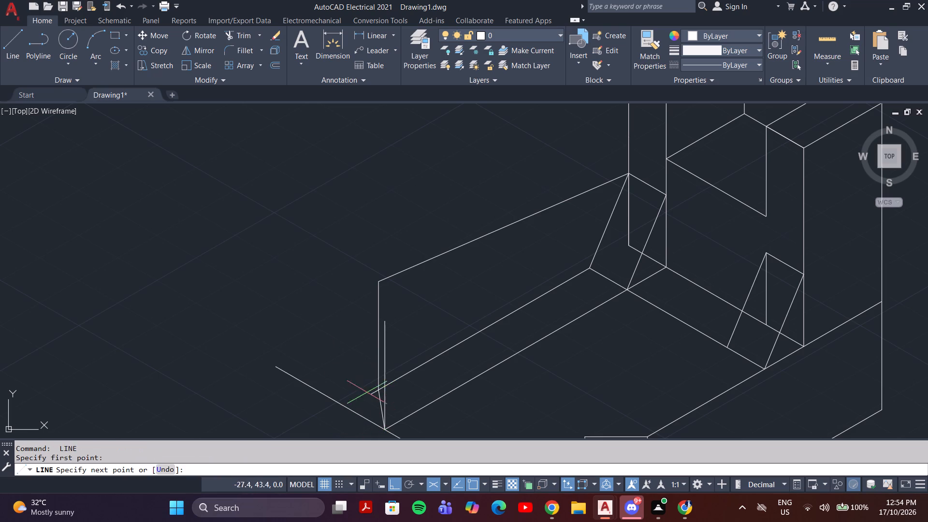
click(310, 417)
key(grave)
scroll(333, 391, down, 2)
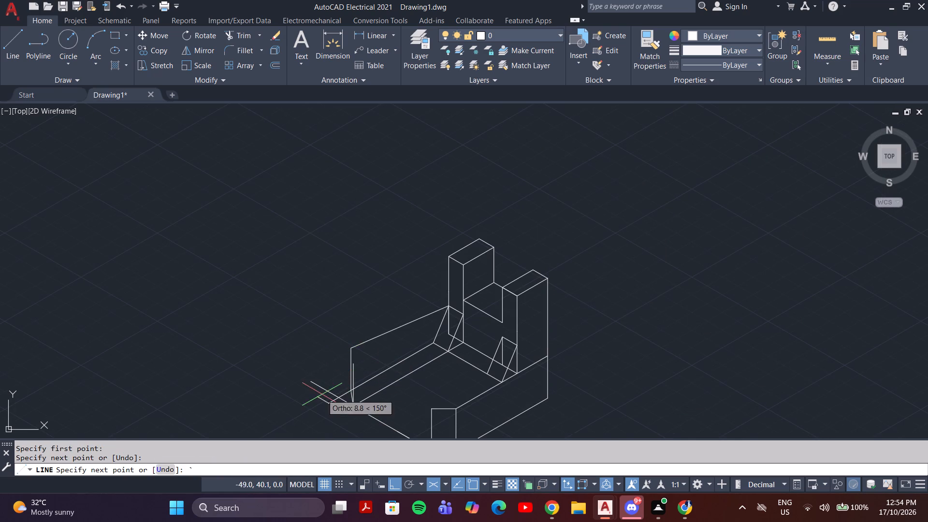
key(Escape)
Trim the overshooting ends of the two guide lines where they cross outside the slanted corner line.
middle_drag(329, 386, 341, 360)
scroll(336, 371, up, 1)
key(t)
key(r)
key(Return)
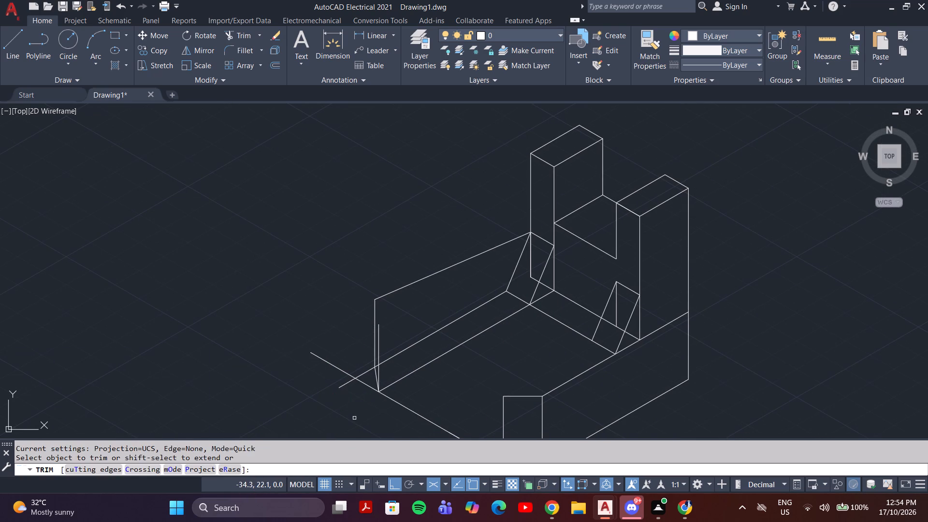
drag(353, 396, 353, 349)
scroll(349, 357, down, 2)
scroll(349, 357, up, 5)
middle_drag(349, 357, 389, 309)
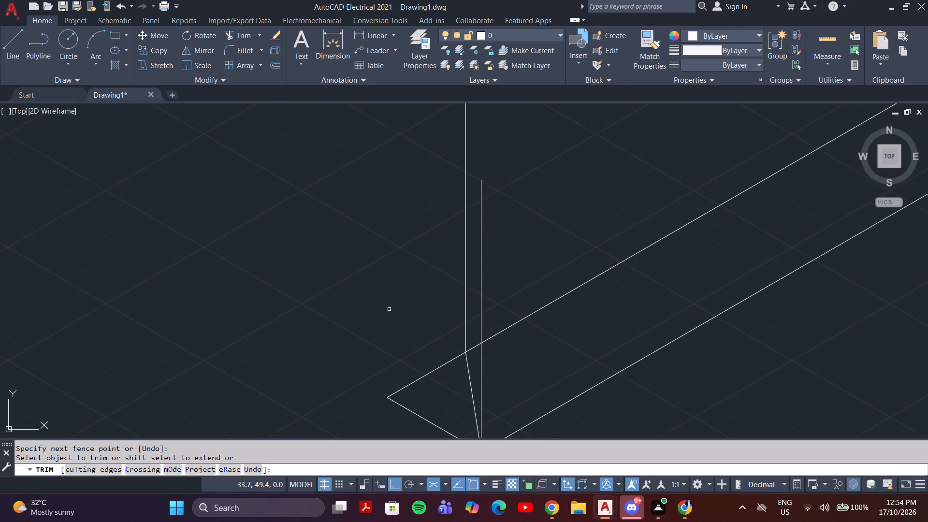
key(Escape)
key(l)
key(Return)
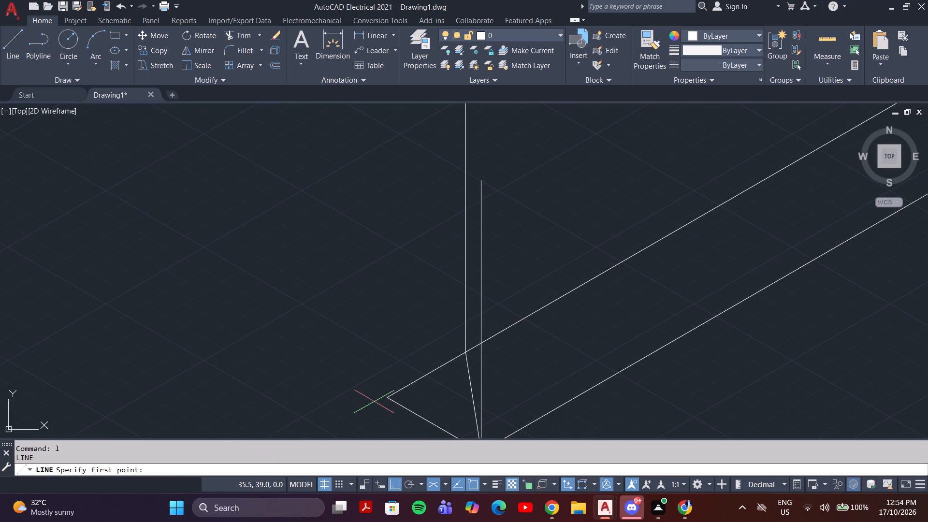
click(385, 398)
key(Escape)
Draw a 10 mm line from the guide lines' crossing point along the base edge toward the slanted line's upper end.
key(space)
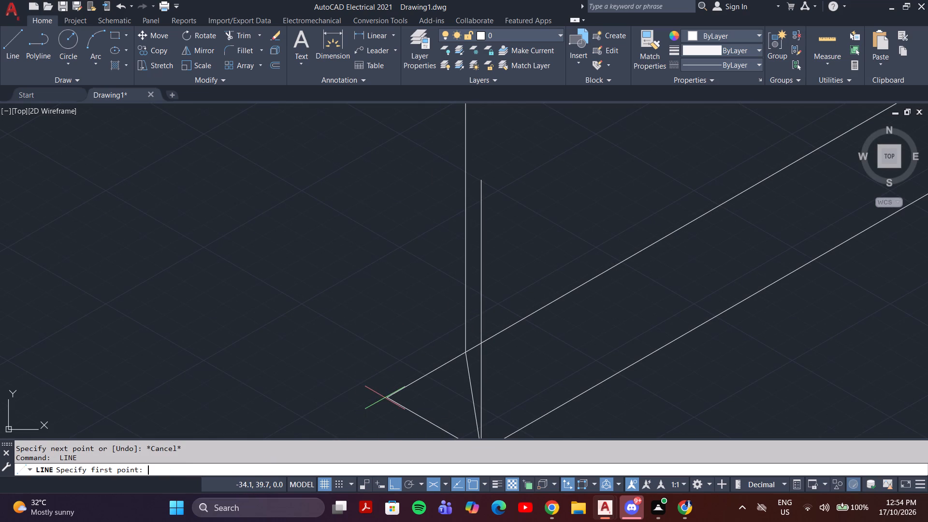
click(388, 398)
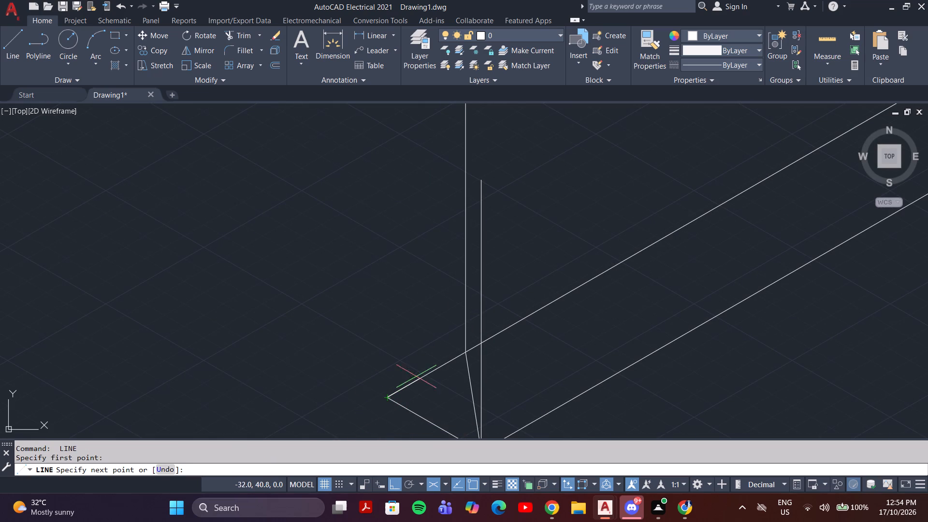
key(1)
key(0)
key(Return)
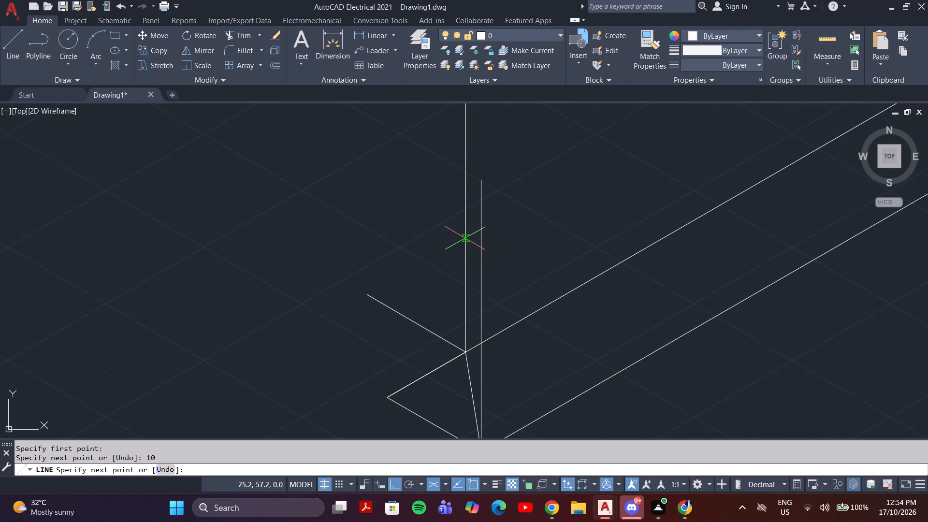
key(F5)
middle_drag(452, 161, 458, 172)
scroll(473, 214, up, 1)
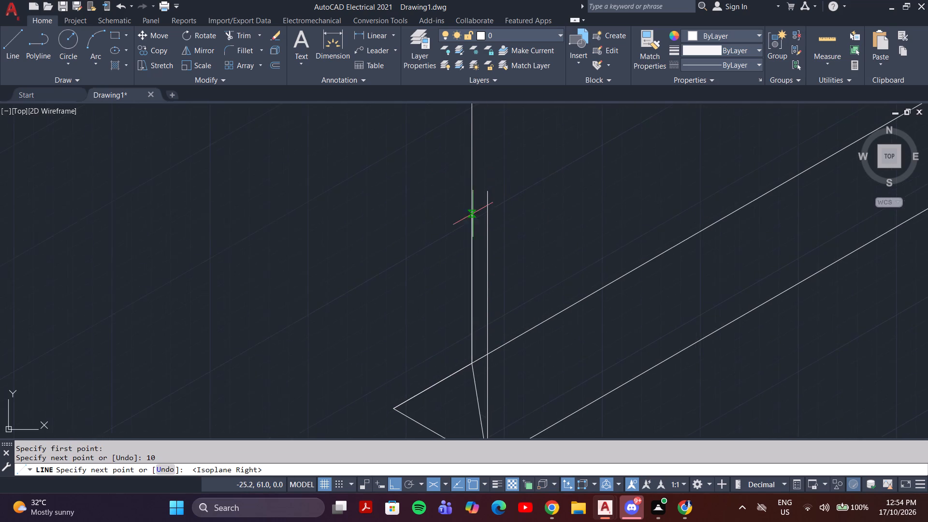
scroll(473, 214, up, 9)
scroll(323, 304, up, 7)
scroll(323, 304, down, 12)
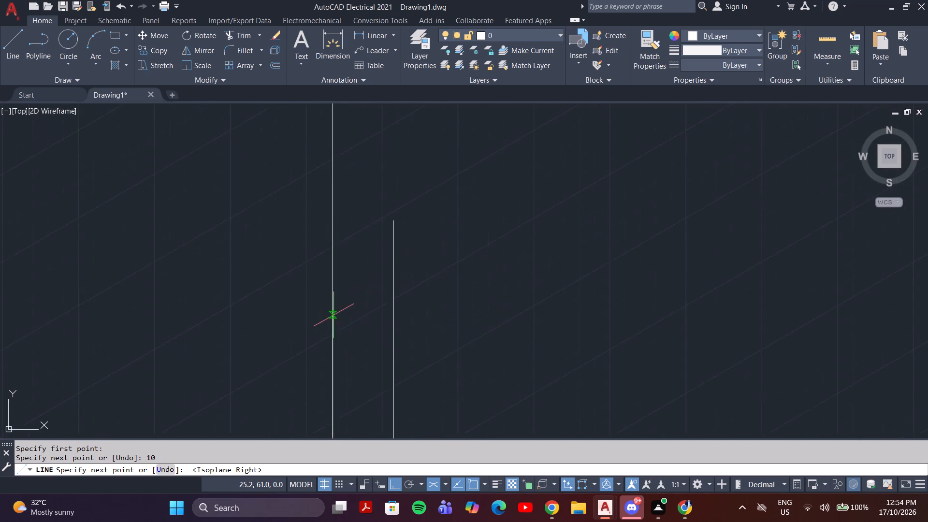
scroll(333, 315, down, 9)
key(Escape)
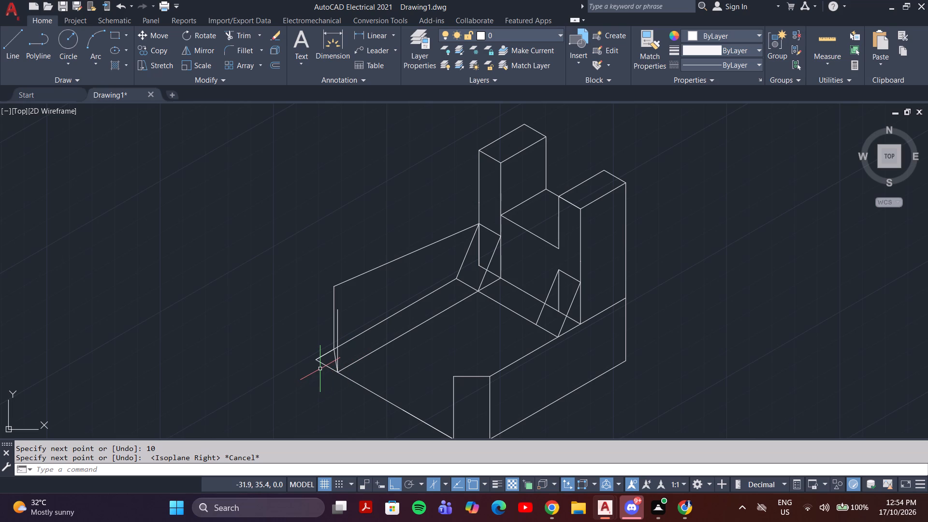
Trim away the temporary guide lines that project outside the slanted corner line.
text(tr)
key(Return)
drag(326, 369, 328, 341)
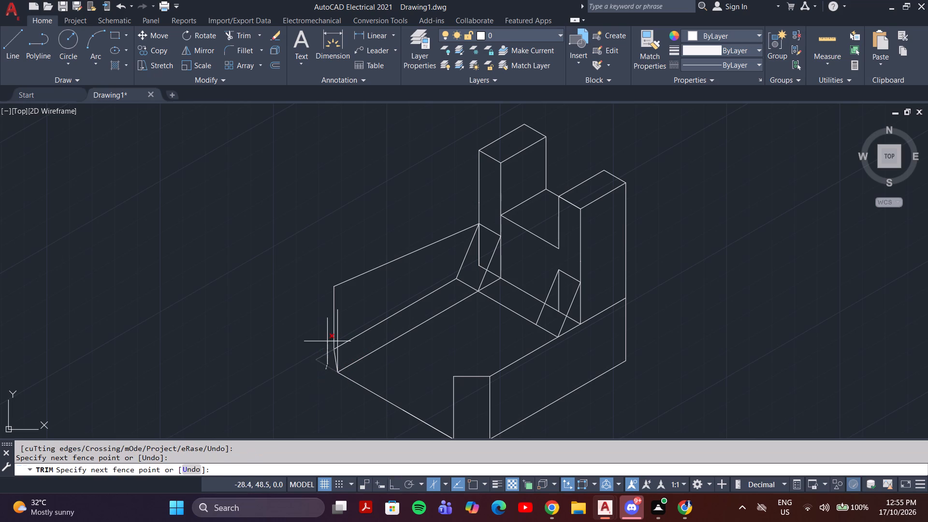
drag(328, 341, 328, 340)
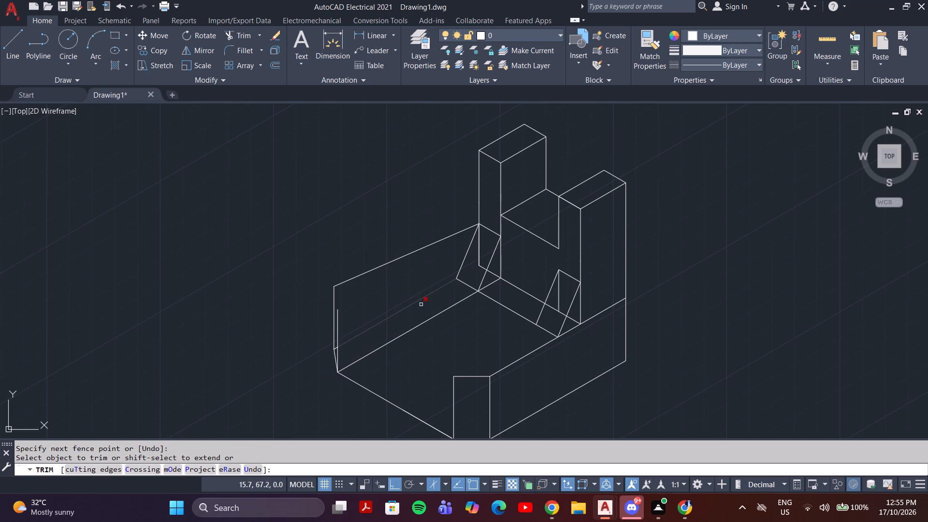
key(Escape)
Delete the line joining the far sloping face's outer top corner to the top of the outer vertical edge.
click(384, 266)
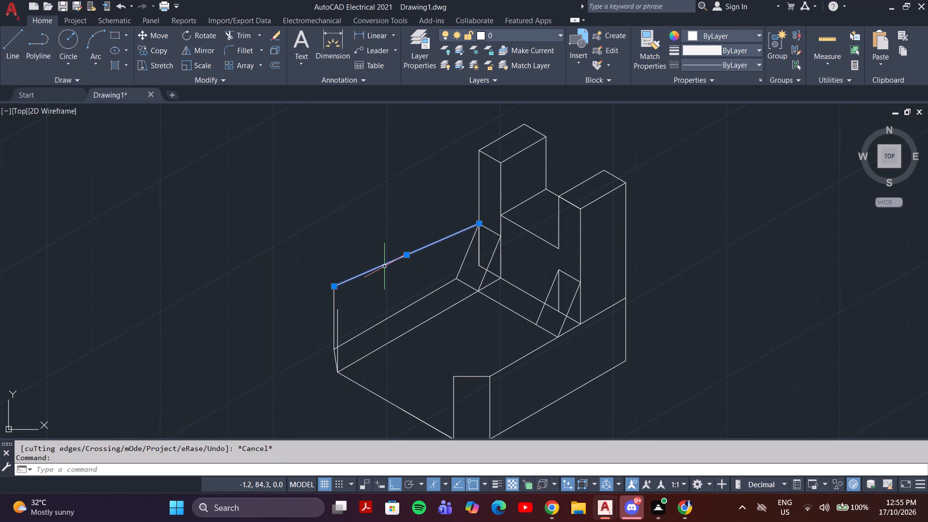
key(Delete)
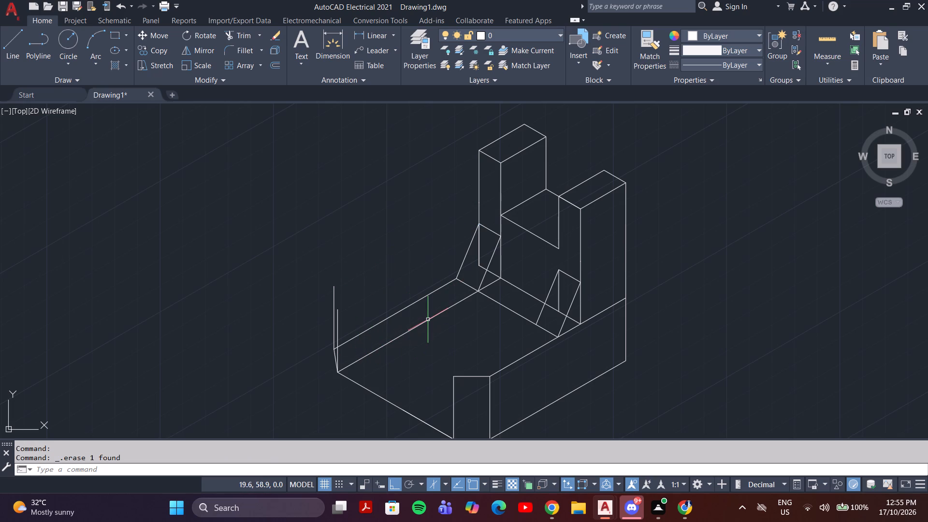
Draw an isometric line from the far sloping face's inner top corner, parallel to the base edge, past both cut-corner vertical edges.
key(l)
key(Return)
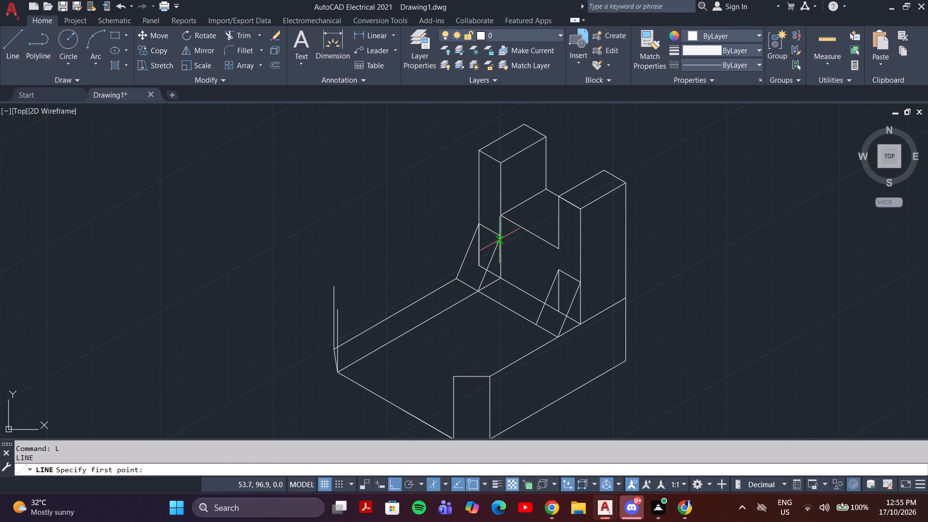
click(501, 236)
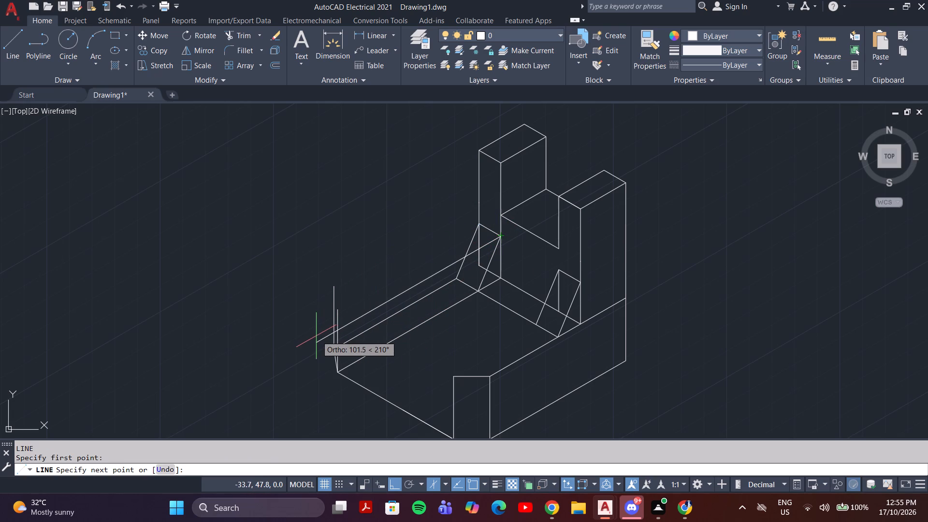
scroll(316, 336, up, 3)
click(336, 346)
key(Escape)
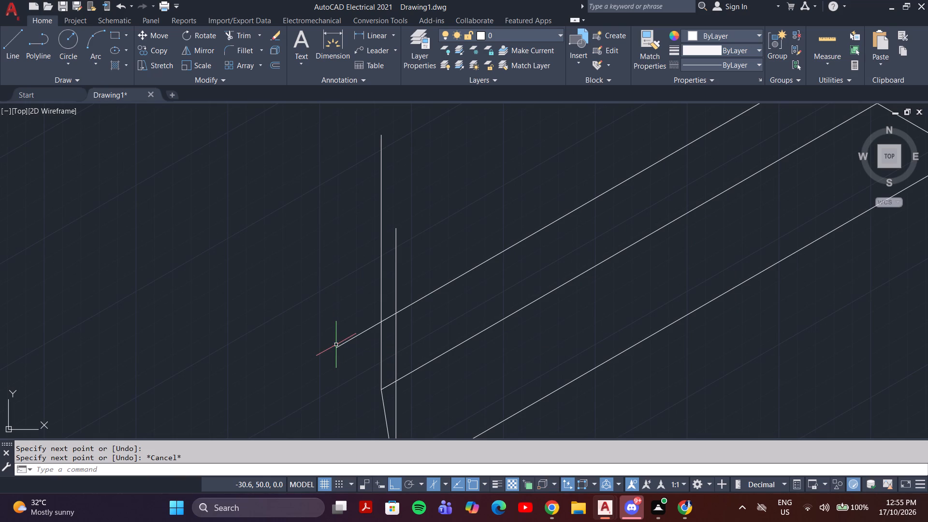
Draw a parallel isometric line from the far sloping face's outer top corner to beyond the cut corner's outer vertical edge.
scroll(369, 272, up, 5)
scroll(369, 272, down, 5)
scroll(422, 272, down, 2)
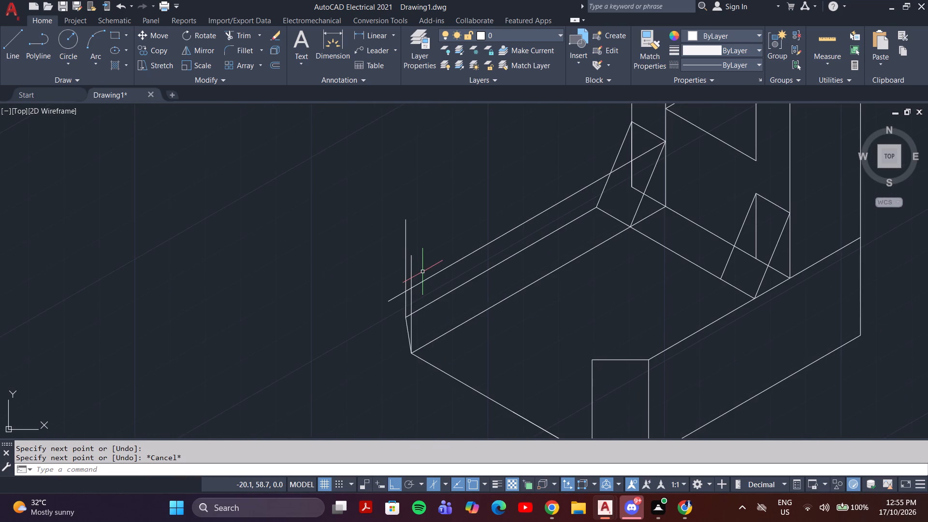
middle_drag(422, 272, 427, 237)
scroll(422, 242, down, 2)
scroll(421, 256, up, 2)
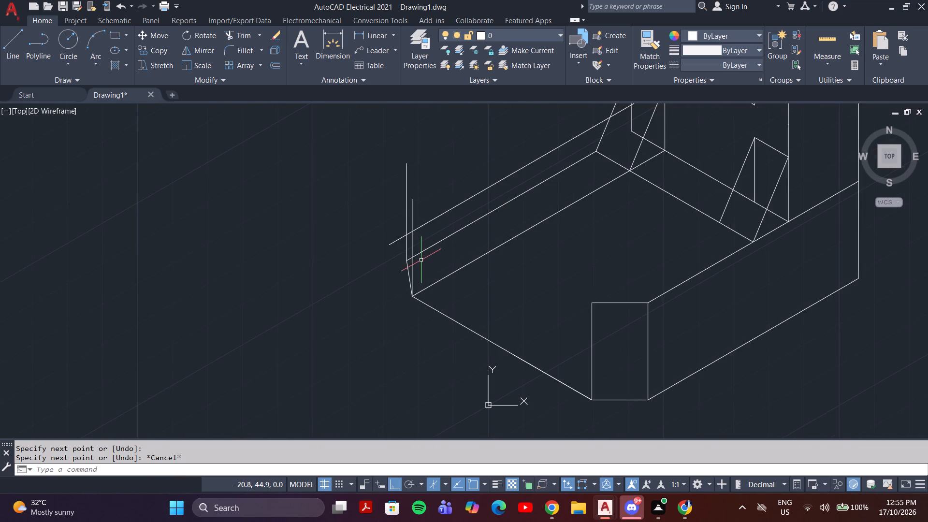
middle_drag(435, 246, 412, 328)
key(space)
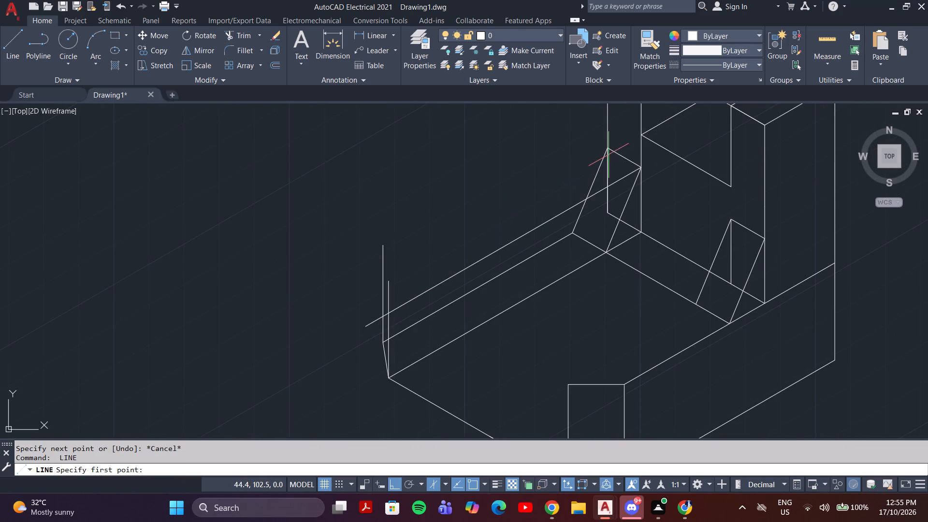
click(607, 148)
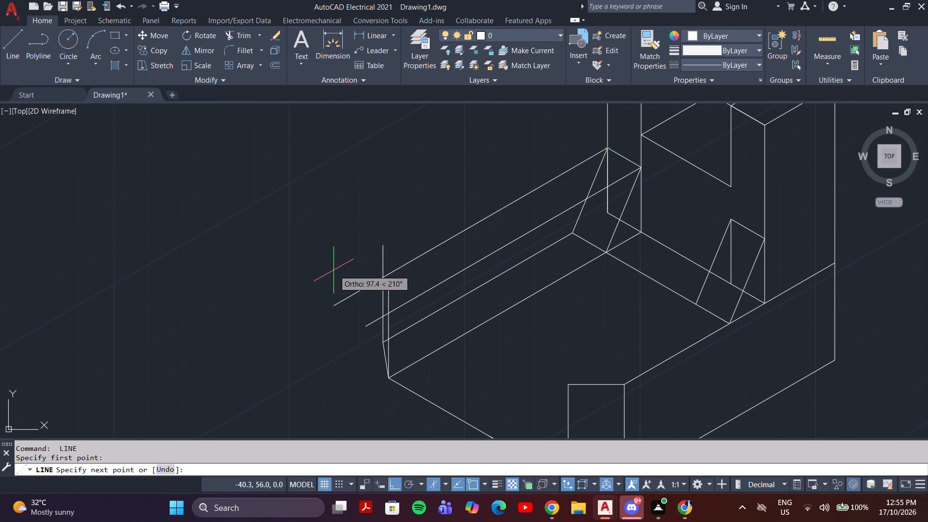
click(333, 271)
key(Escape)
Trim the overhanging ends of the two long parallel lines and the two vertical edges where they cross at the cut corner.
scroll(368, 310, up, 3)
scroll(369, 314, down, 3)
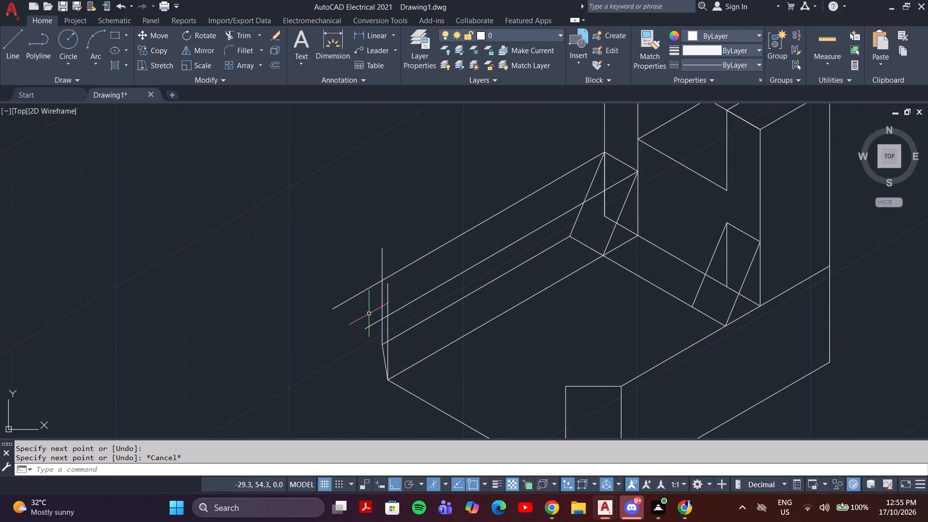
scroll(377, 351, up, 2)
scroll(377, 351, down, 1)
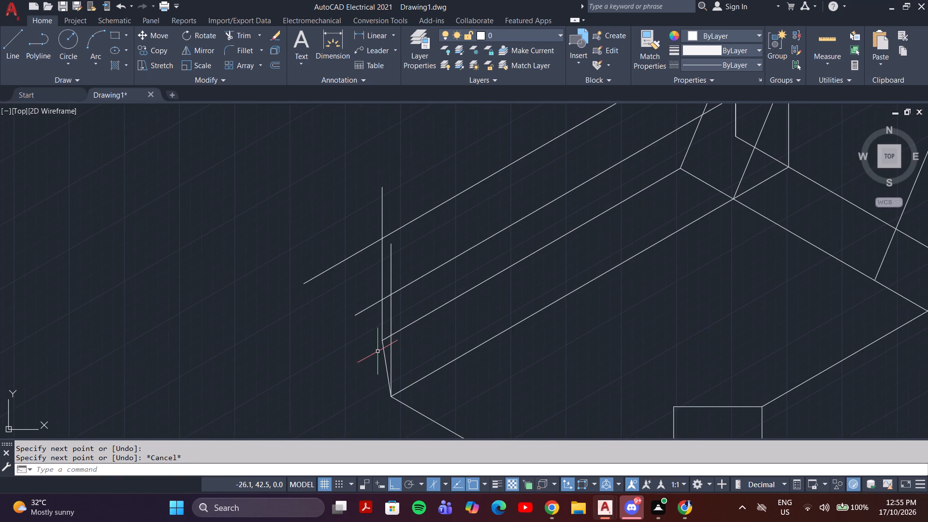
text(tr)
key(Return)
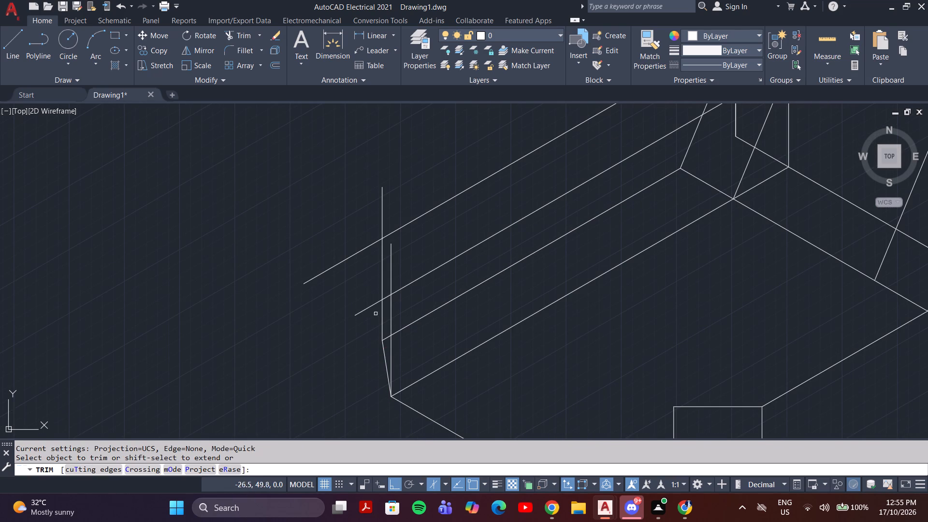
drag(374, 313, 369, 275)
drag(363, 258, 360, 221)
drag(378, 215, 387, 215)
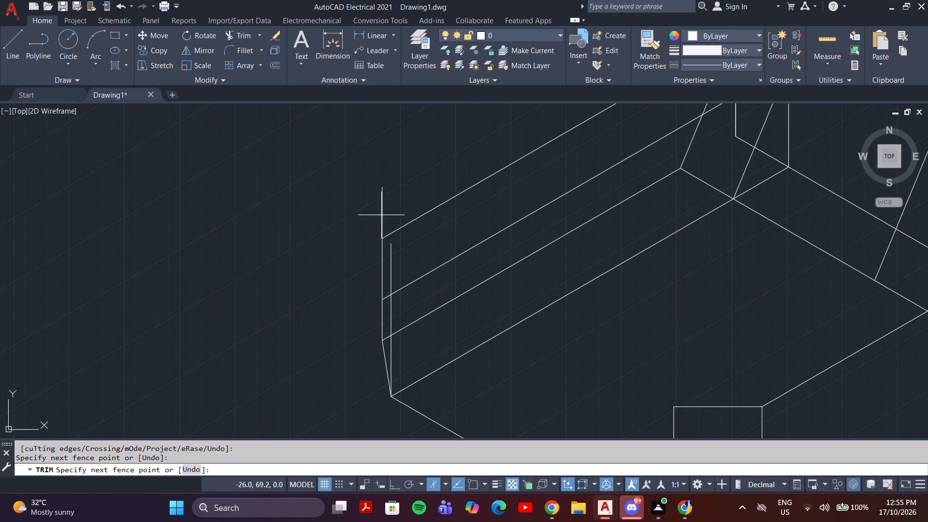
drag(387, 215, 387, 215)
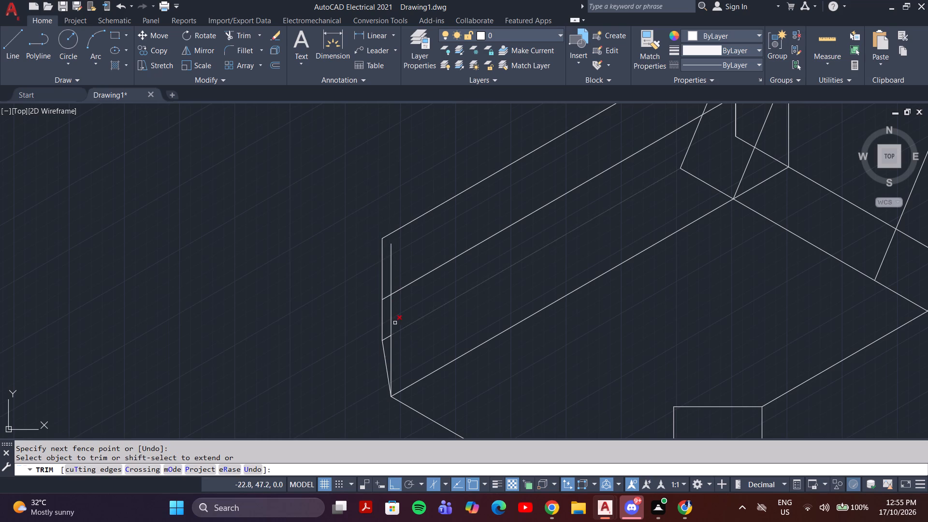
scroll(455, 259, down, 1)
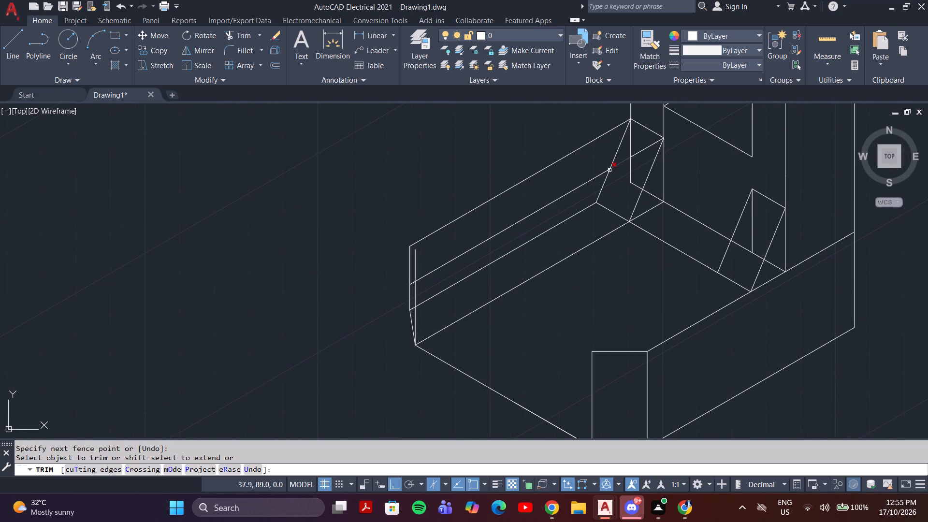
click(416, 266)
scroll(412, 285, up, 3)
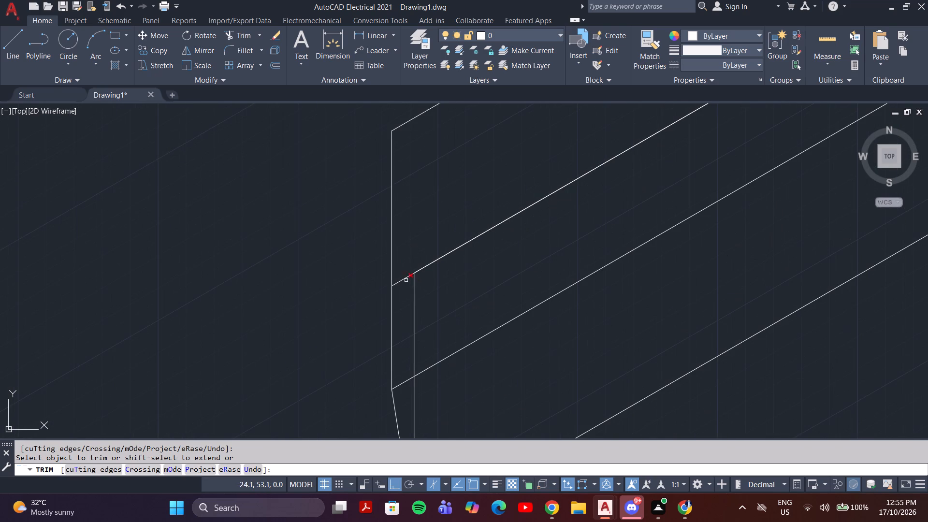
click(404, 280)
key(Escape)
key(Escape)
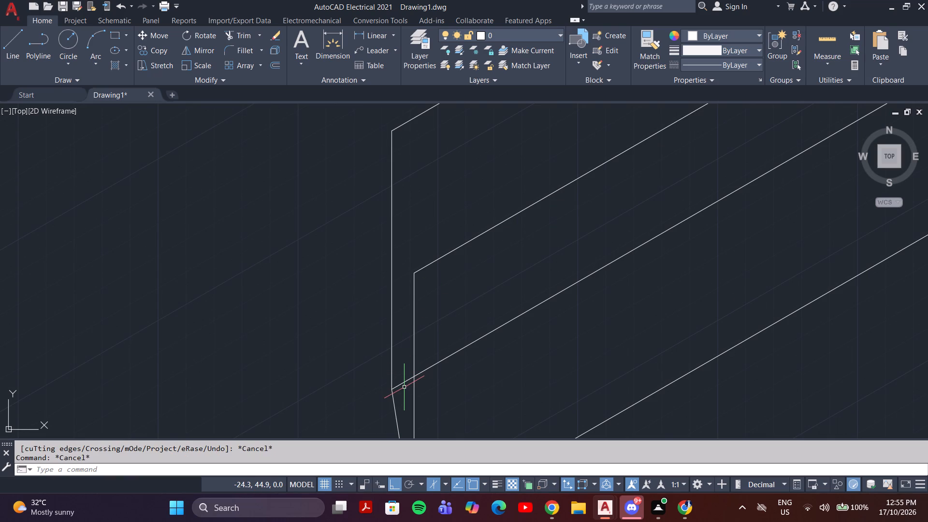
Trim away the whole lower line running from the far sloping face's outer bottom corner to the cut corner's outer vertical edge.
text(tr)
key(Return)
click(400, 385)
scroll(407, 354, down, 2)
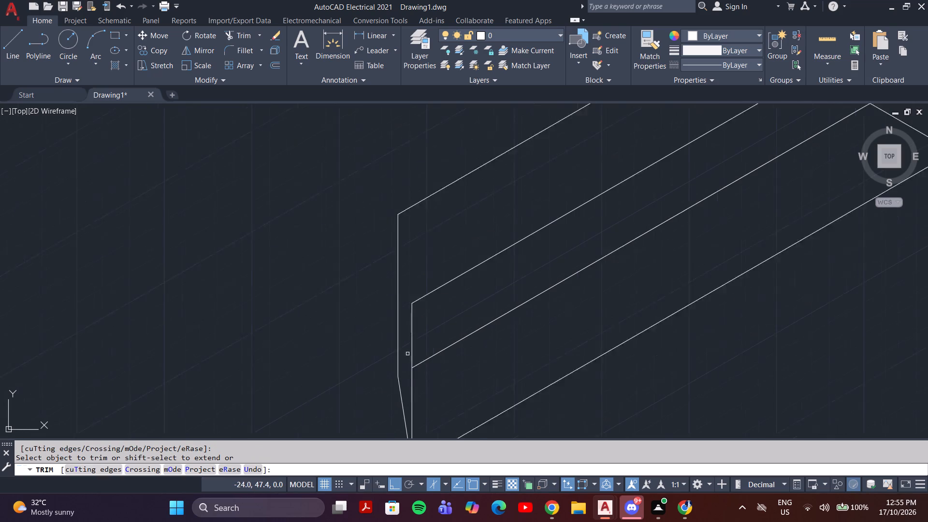
scroll(407, 354, down, 1)
click(427, 352)
key(Escape)
key(Escape)
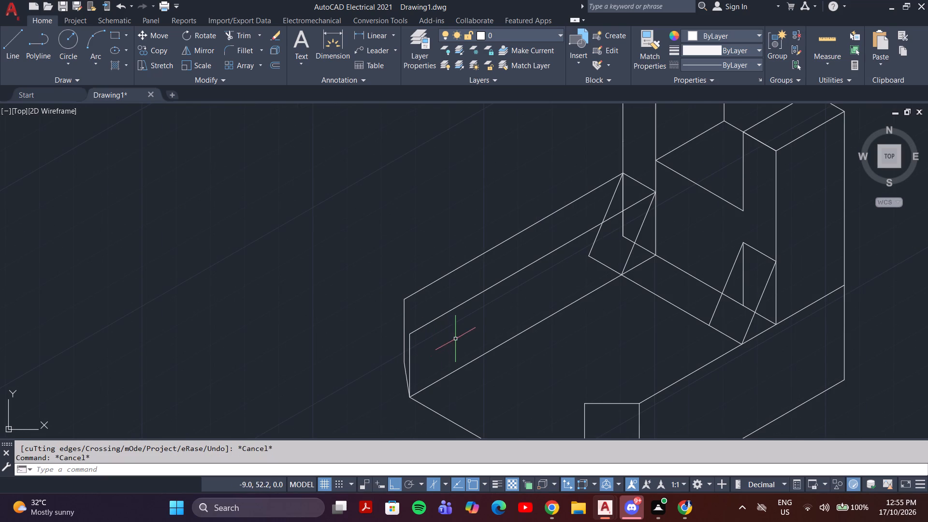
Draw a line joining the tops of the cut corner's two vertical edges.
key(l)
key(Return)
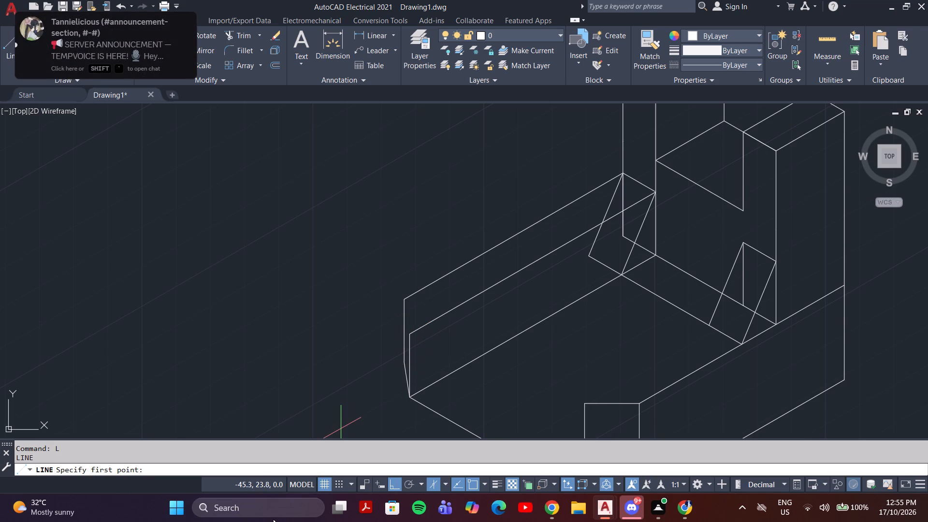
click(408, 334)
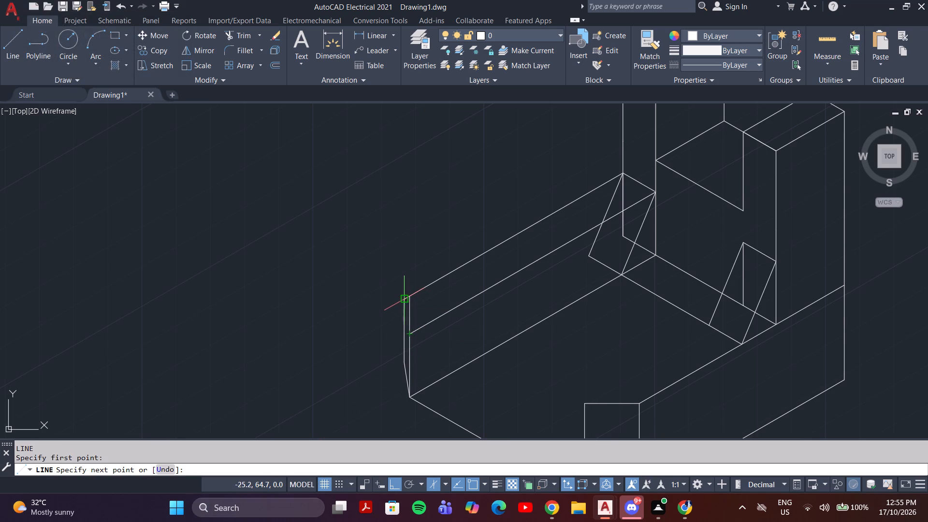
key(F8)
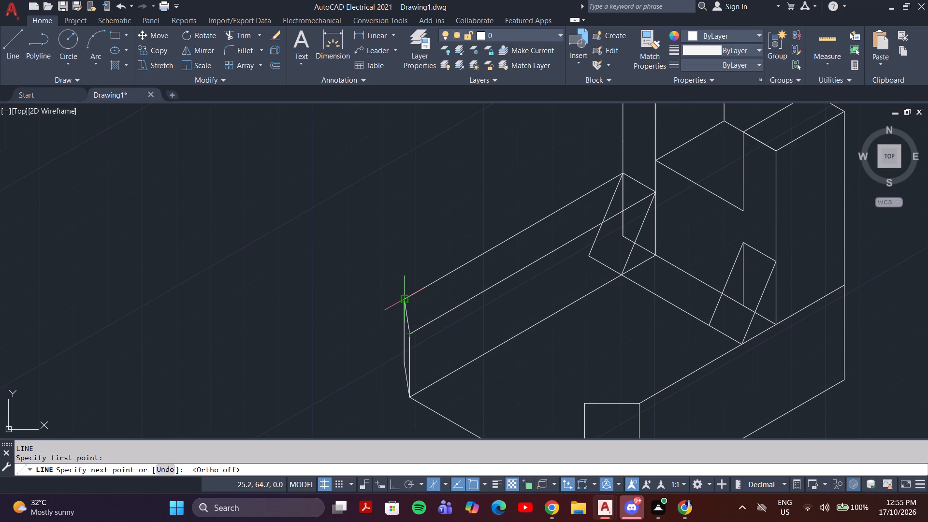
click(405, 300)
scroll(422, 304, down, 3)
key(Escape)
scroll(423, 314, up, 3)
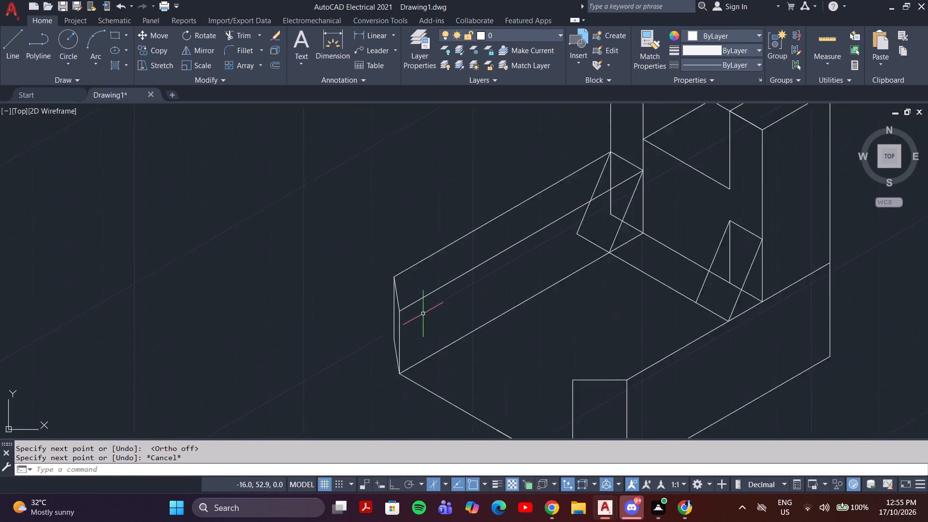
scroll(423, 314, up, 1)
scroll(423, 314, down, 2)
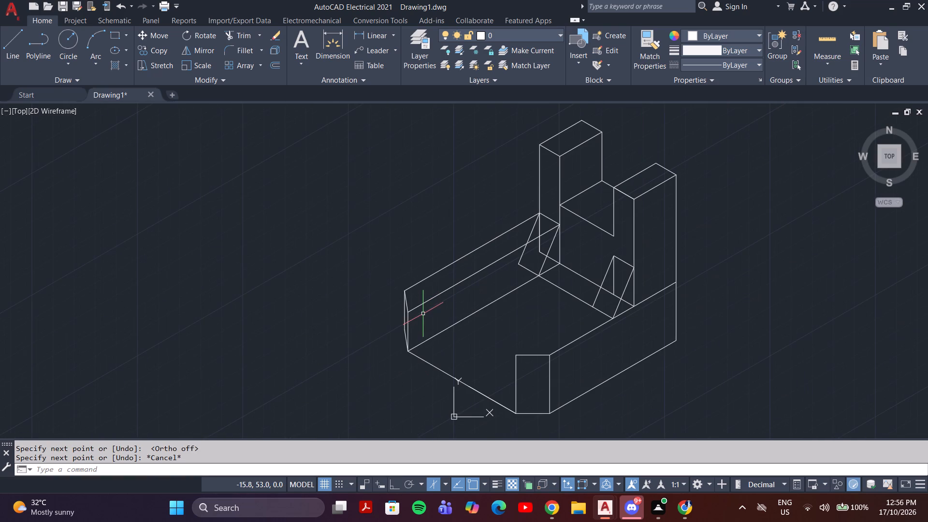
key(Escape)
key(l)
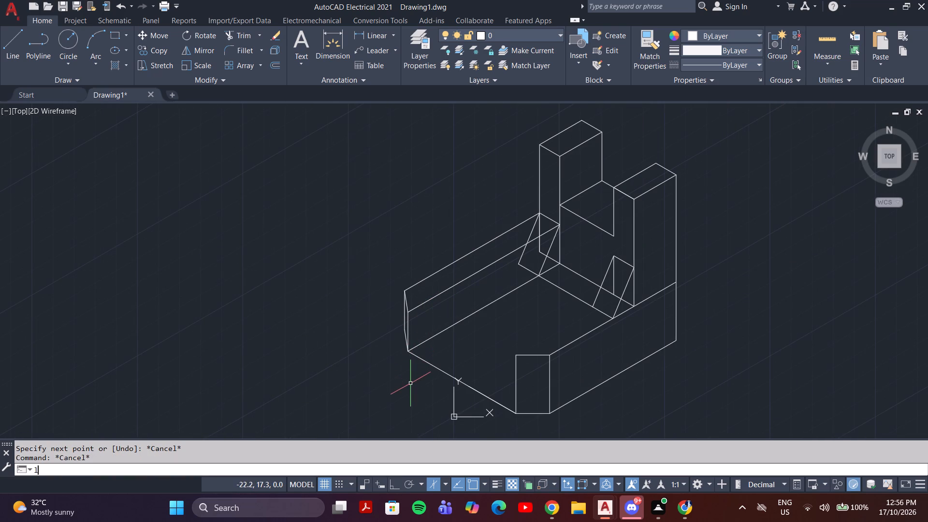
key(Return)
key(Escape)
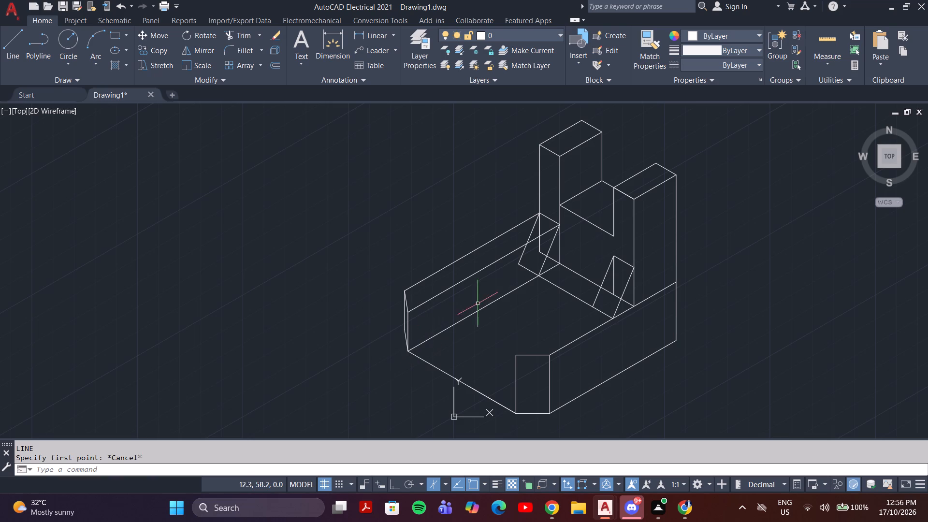
Draw a line from the near cut-corner face's inner top corner to the inner bottom corner of the near sloping face.
scroll(583, 207, up, 2)
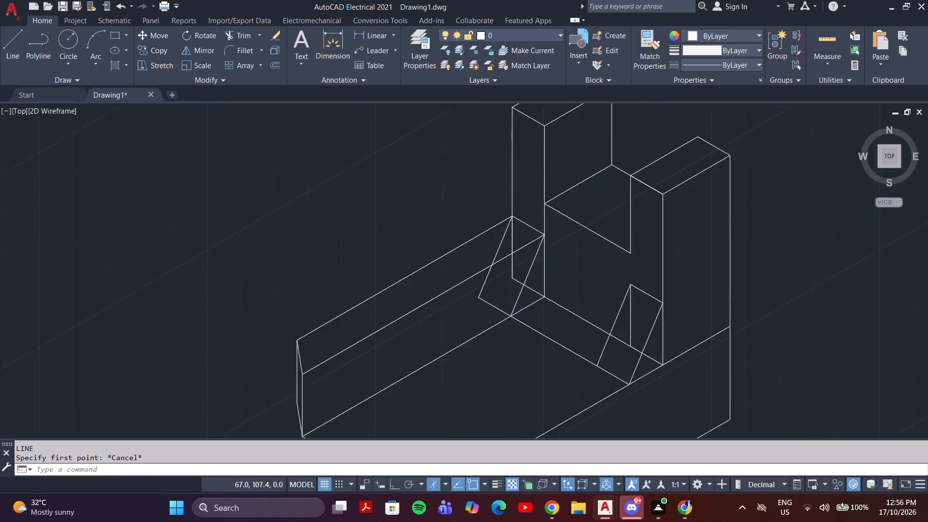
scroll(583, 211, down, 3)
scroll(559, 273, up, 1)
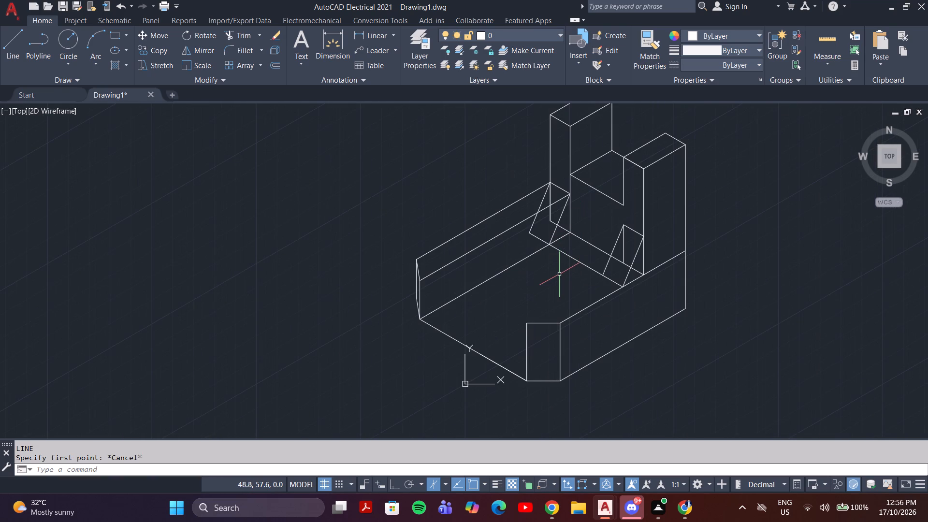
key(Escape)
key(l)
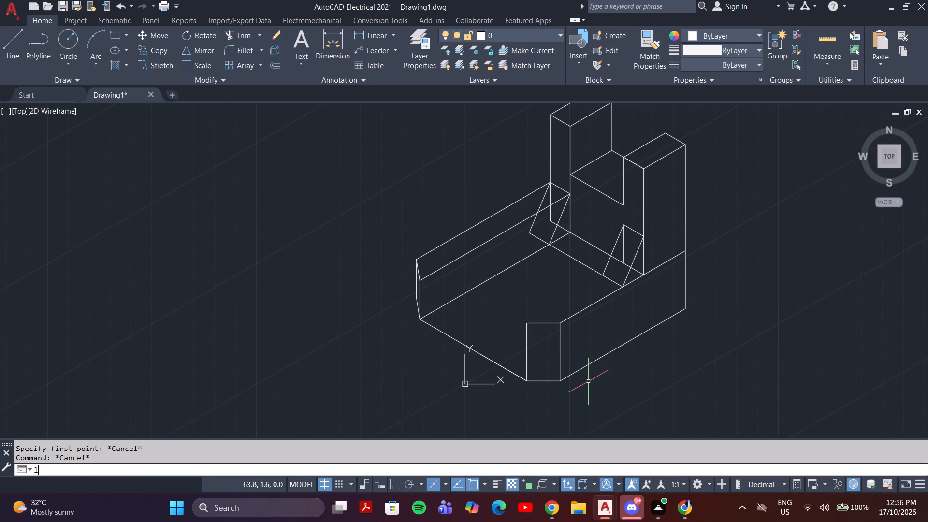
key(Return)
click(525, 322)
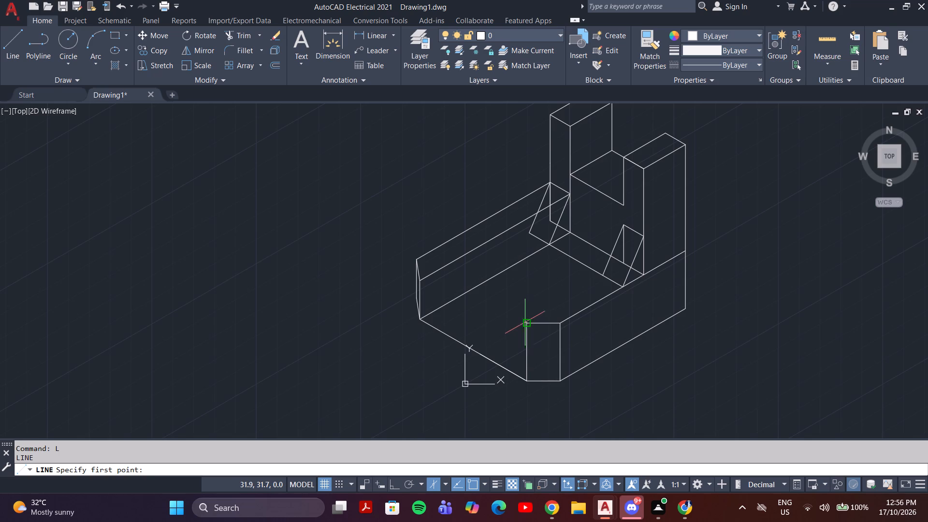
click(603, 275)
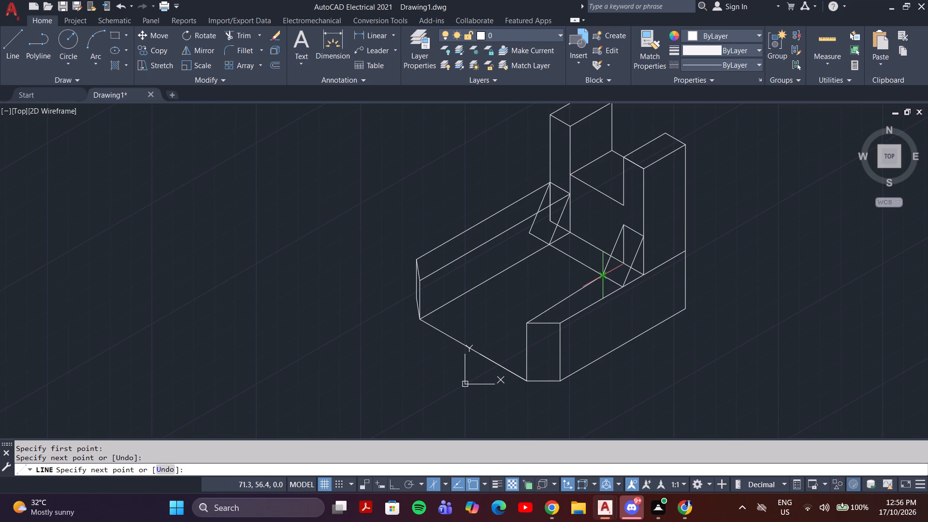
key(Escape)
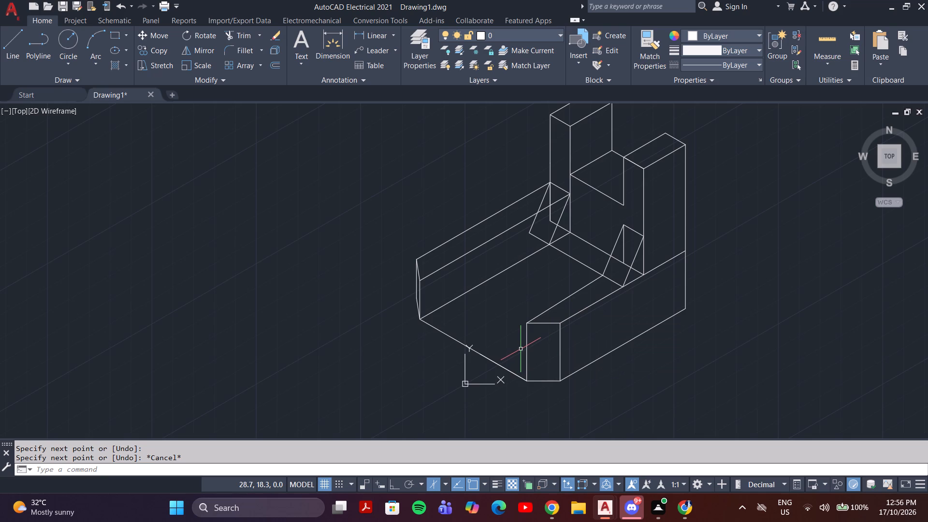
Delete the raised strip's two long lines, the far cut corner's two vertical edges, and its upper and lower slanted lines.
click(446, 291)
click(365, 253)
key(Delete)
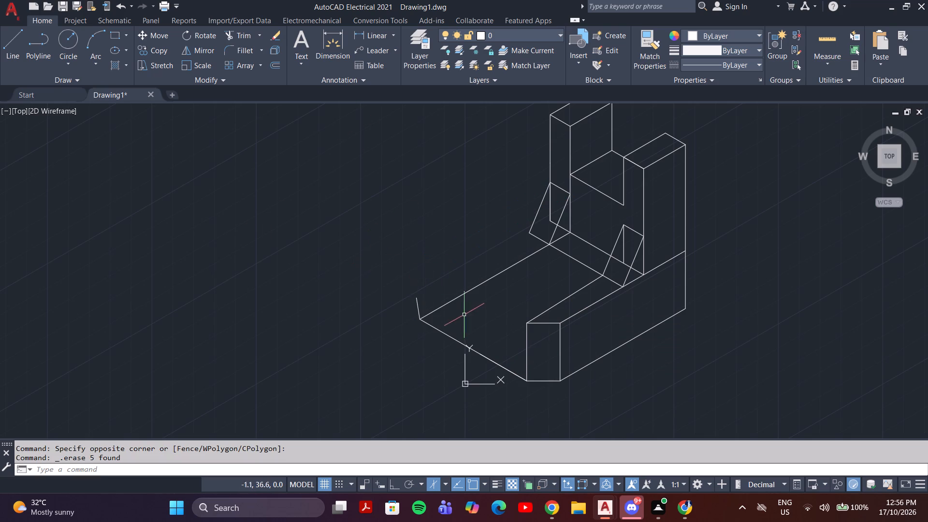
click(417, 299)
key(Delete)
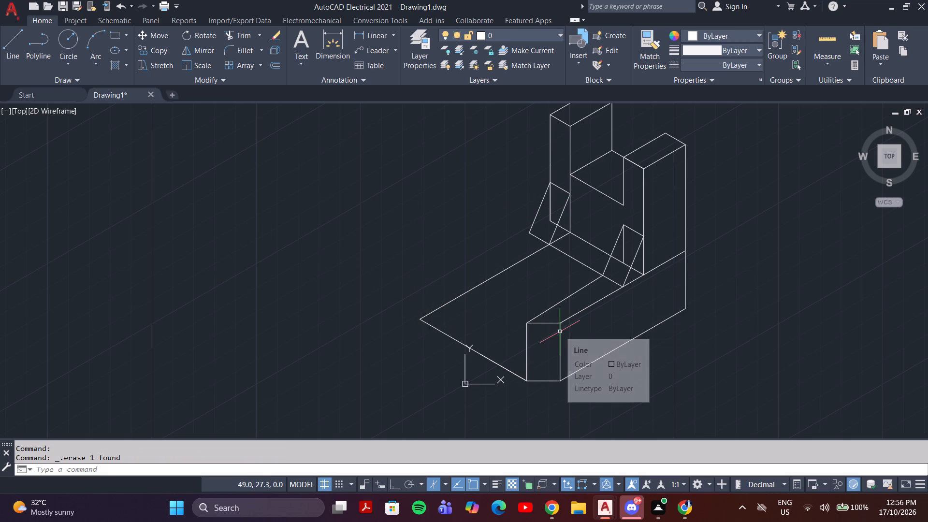
Draw a vertical line upward from the far end of the base's front bottom edge.
key(l)
key(Return)
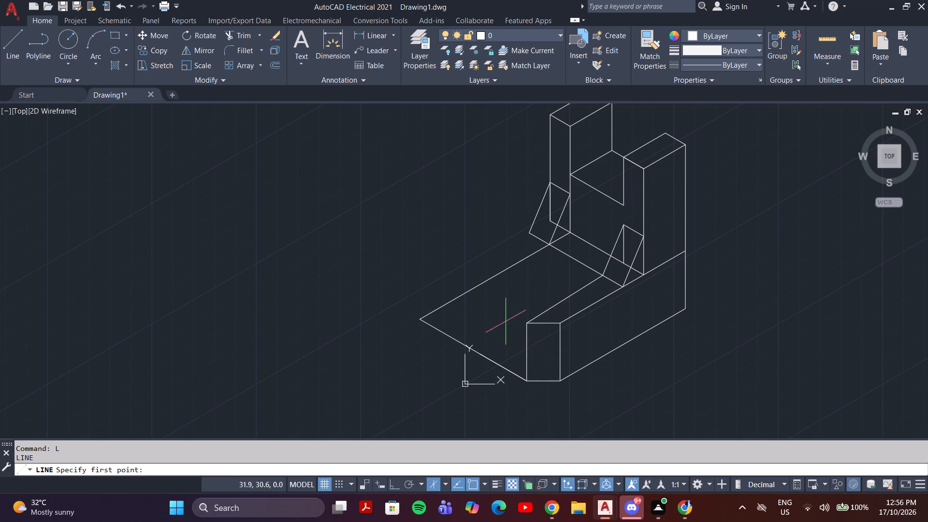
click(420, 319)
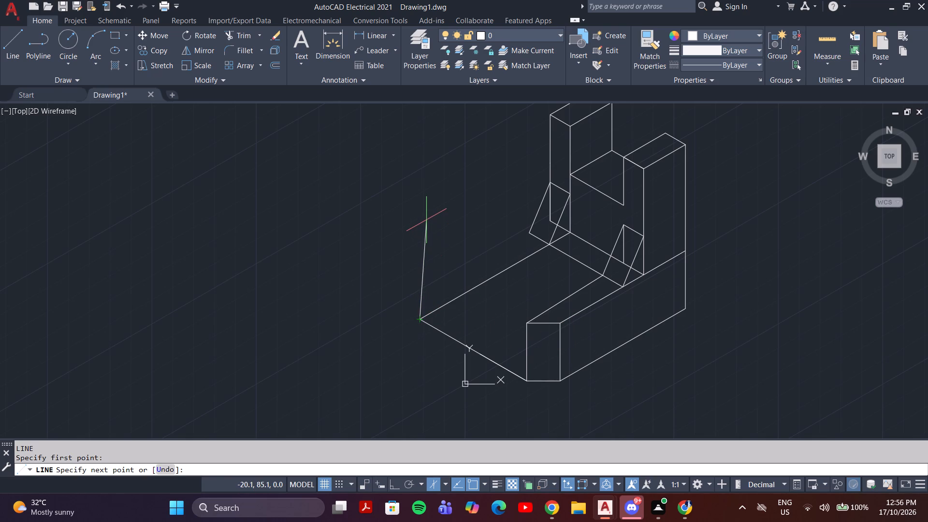
key(F8)
click(422, 219)
key(space)
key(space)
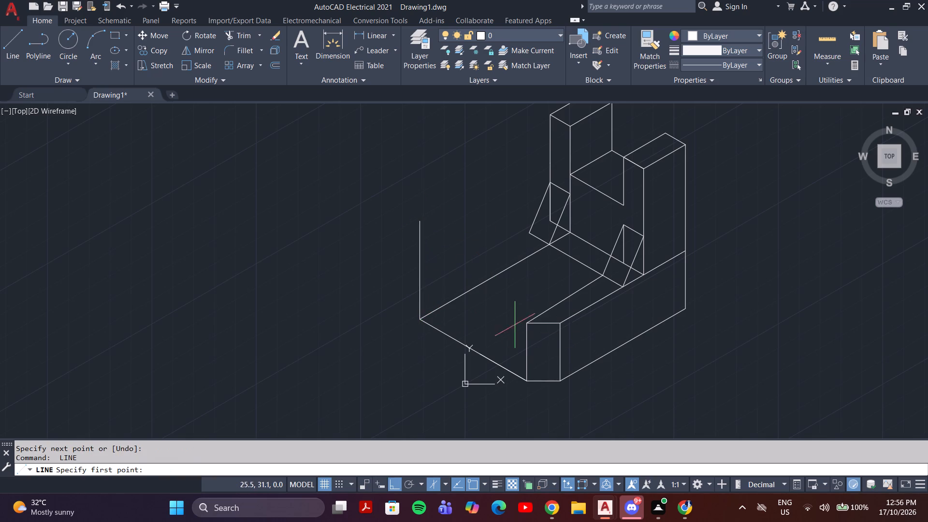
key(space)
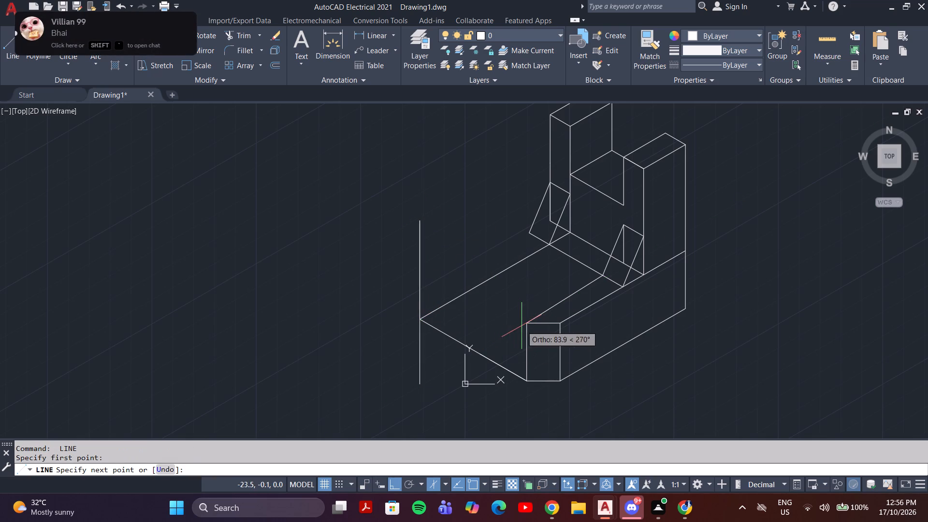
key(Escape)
Draw an isometric line from the near cut-corner face's inner top corner, parallel to the front bottom edge, past the new vertical line.
key(space)
click(526, 322)
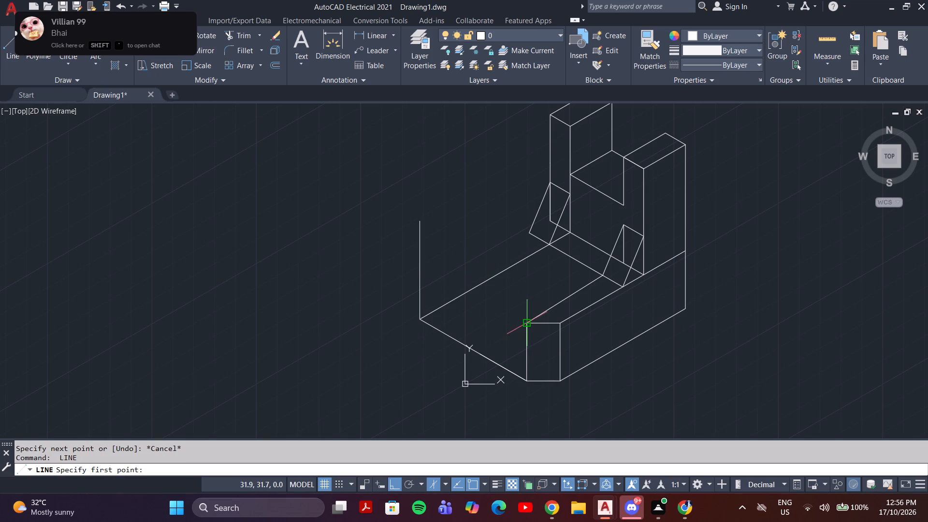
key(F8)
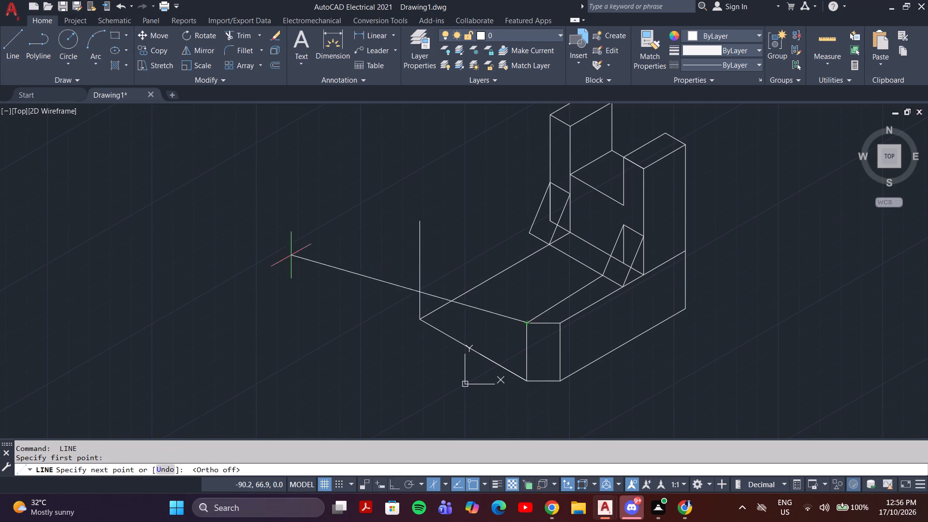
key(F5)
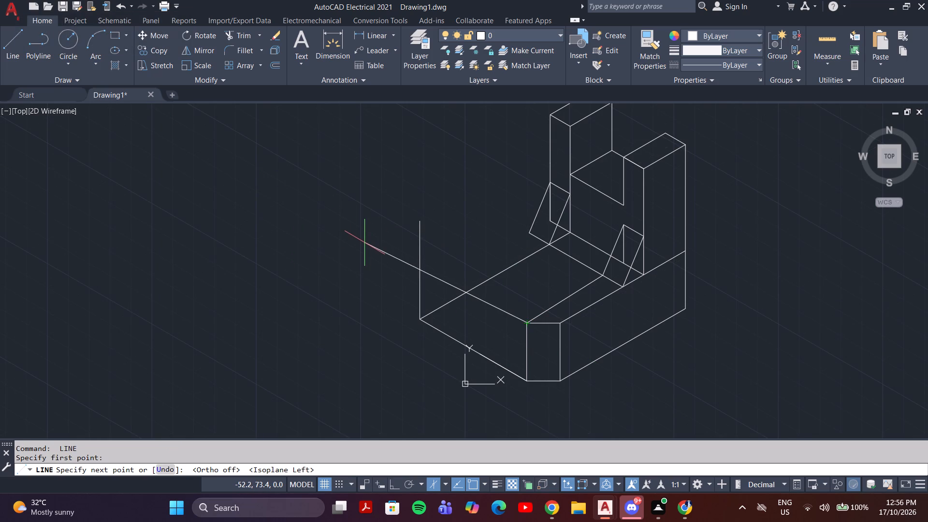
key(F8)
click(365, 243)
key(Escape)
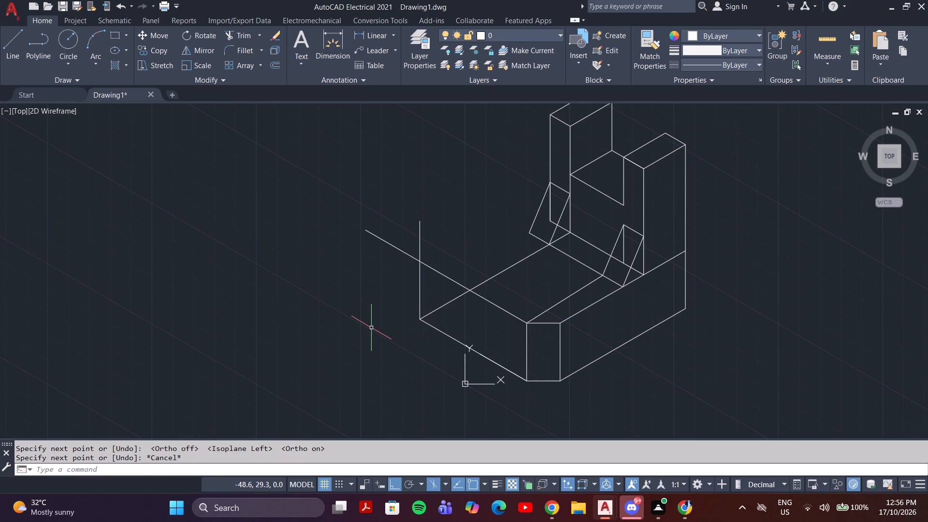
Trim the overhanging ends of the new vertical line and front top edge beyond their intersection.
text(tr)
key(Return)
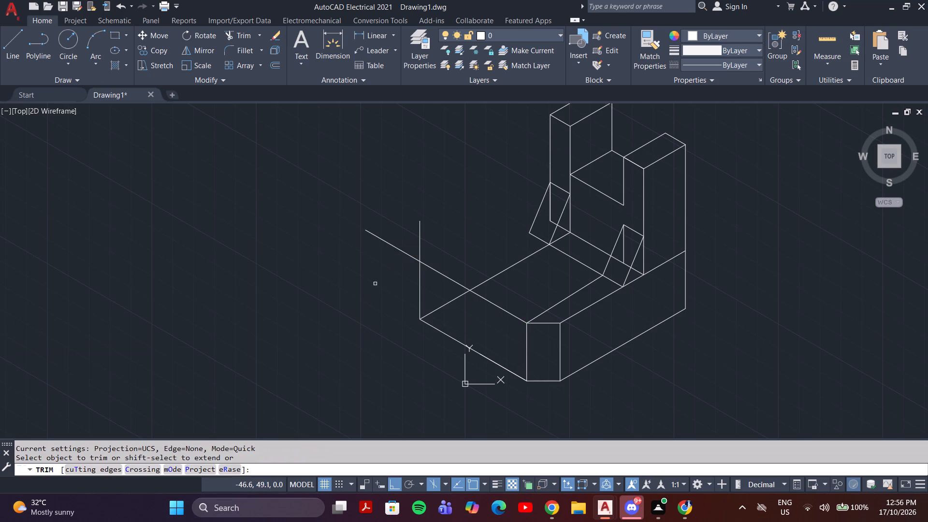
drag(376, 270, 448, 225)
key(Escape)
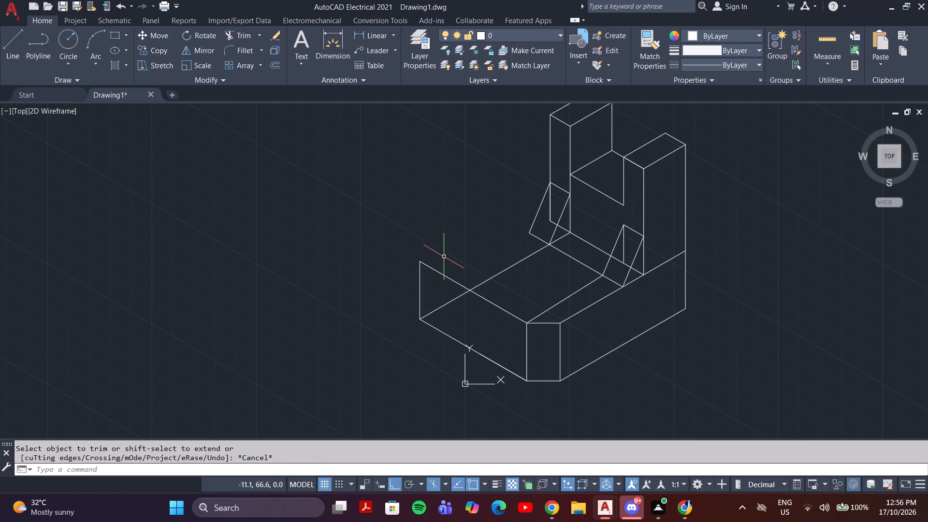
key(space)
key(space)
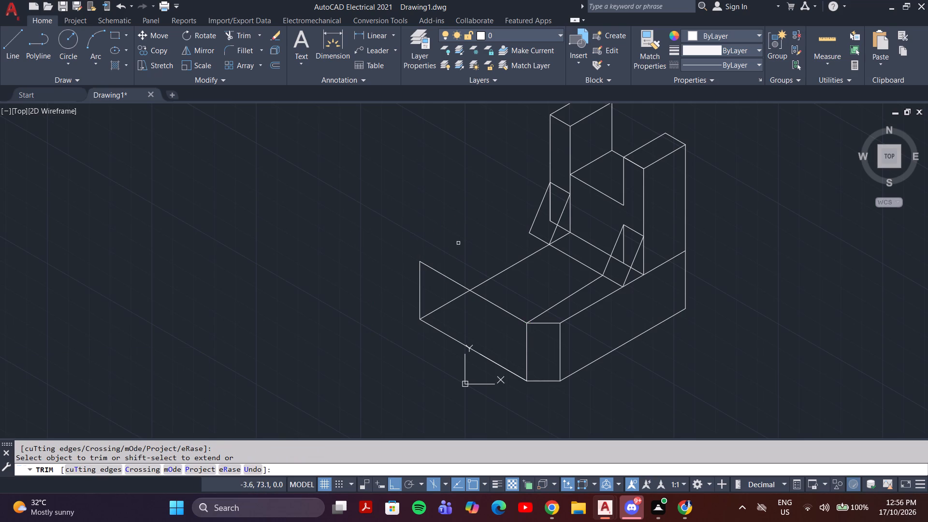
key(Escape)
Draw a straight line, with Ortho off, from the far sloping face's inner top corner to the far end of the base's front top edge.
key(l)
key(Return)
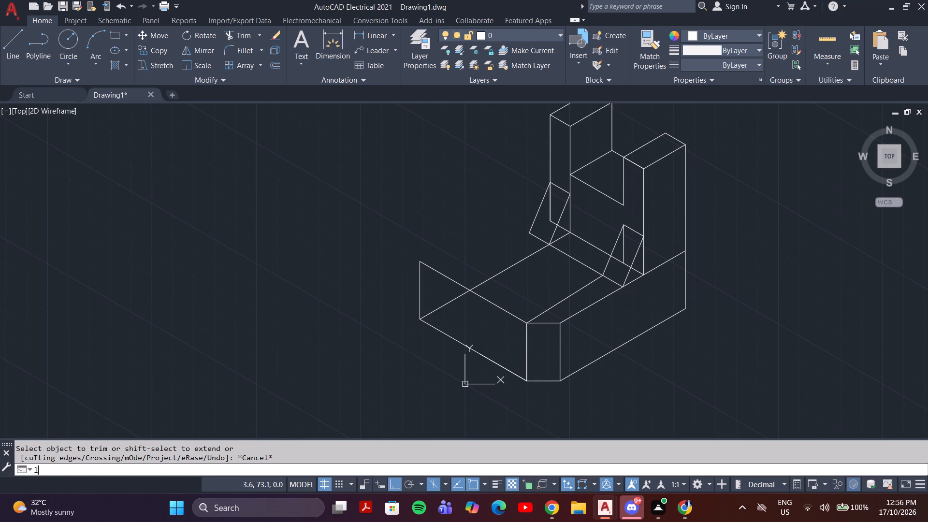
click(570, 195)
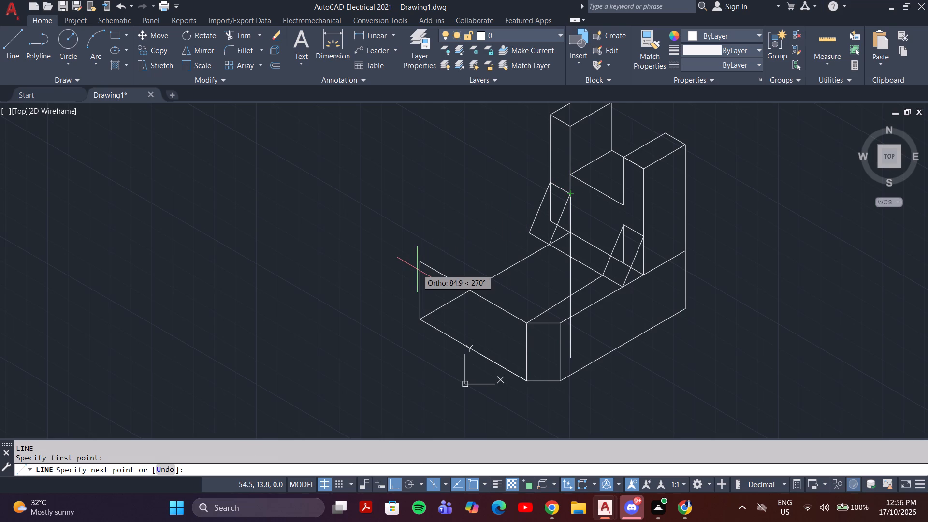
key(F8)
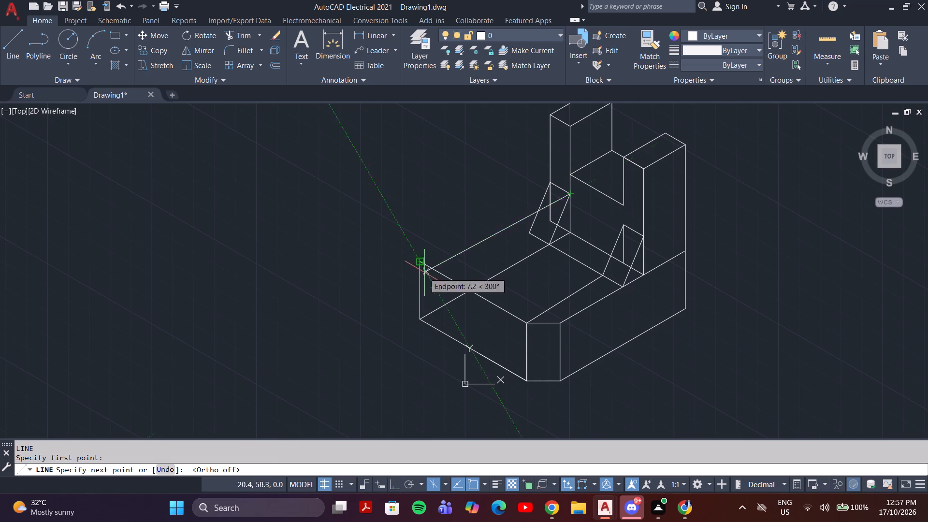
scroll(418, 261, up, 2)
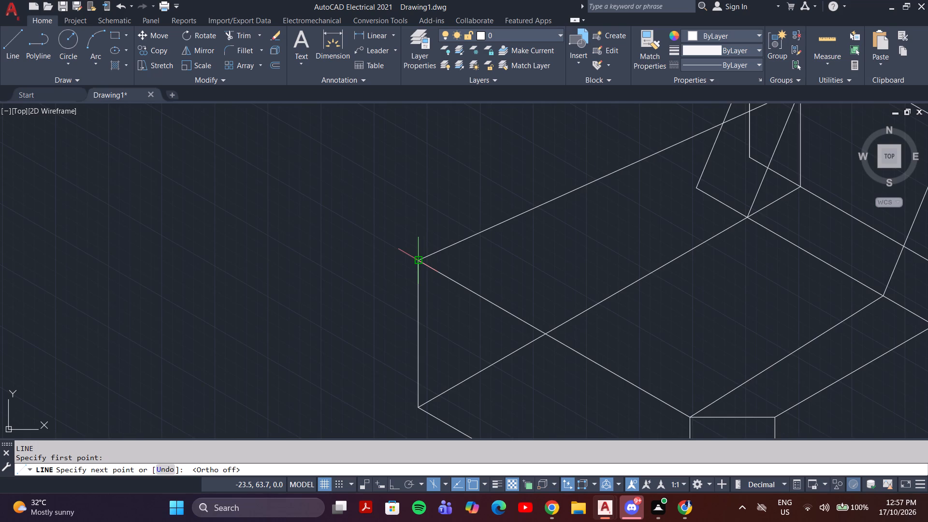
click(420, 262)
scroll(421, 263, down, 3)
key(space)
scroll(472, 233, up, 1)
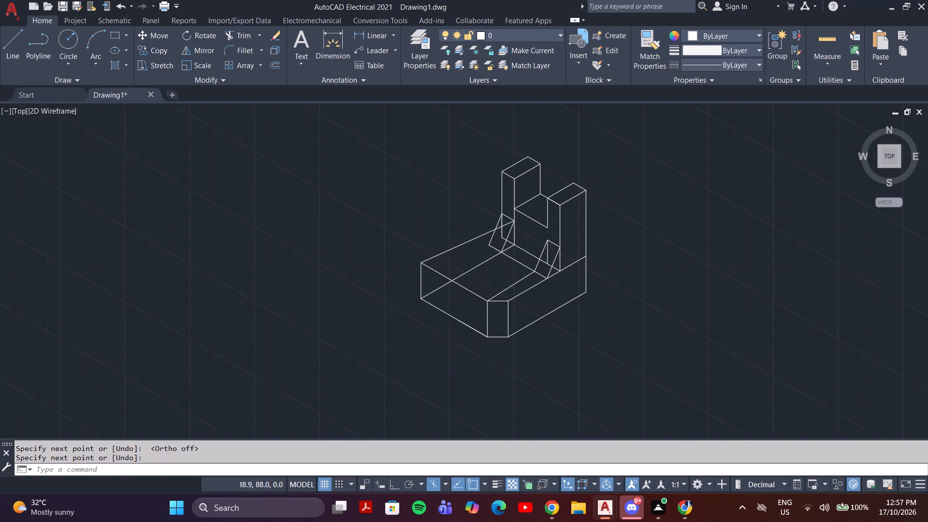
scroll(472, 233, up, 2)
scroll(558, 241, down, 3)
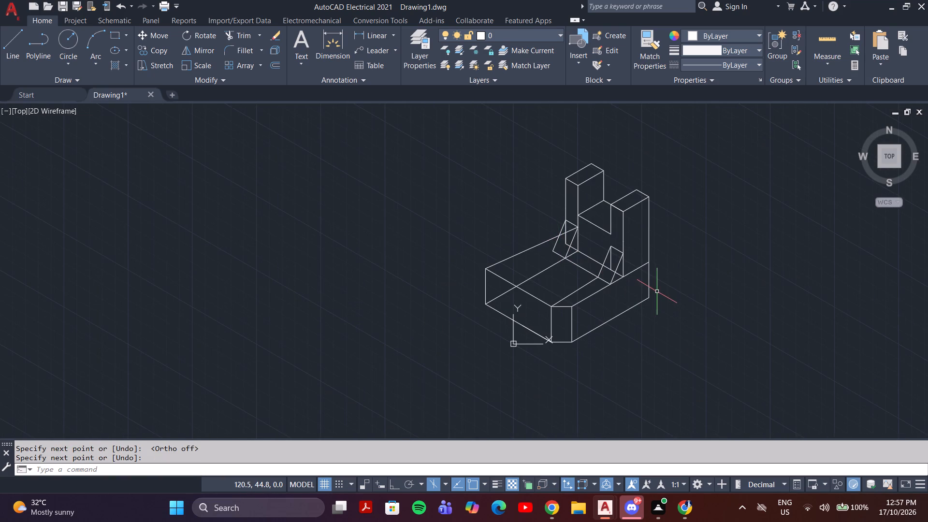
Delete the vertical edge at the far end of the base's front face.
key(space)
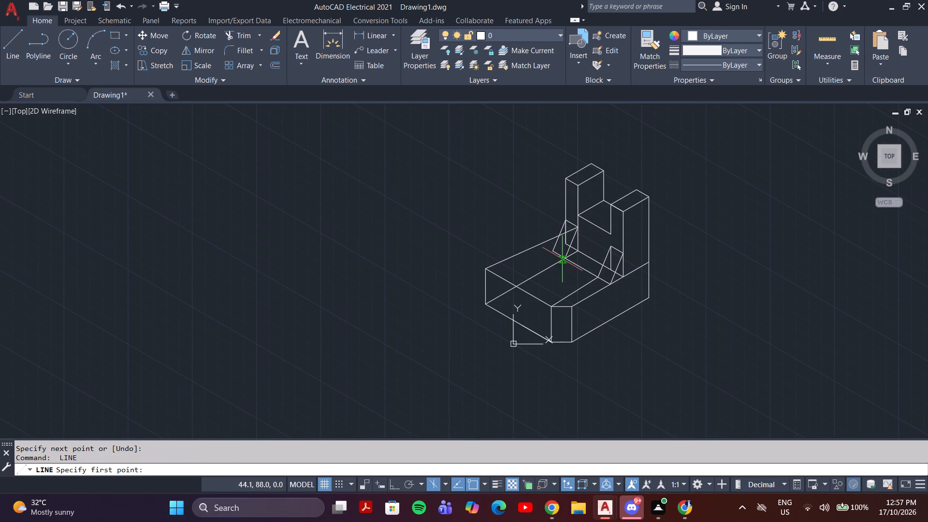
scroll(624, 296, up, 2)
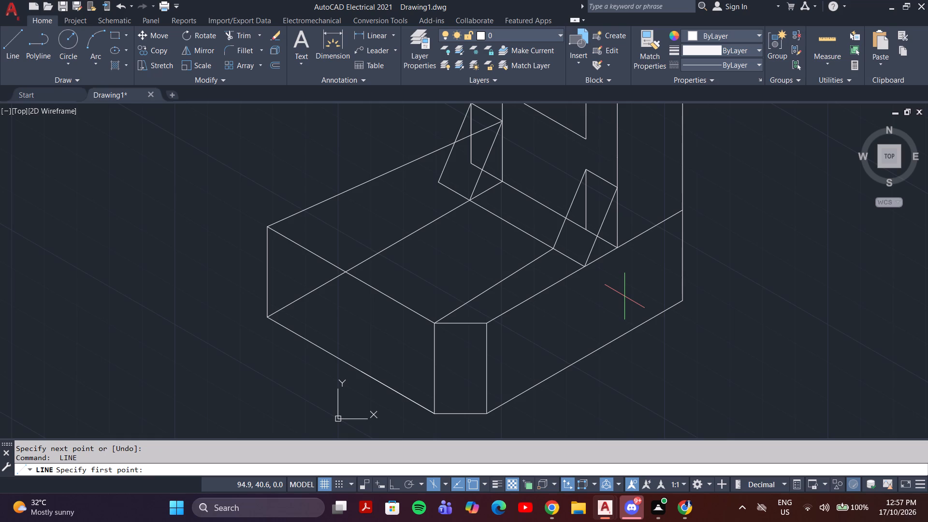
key(Escape)
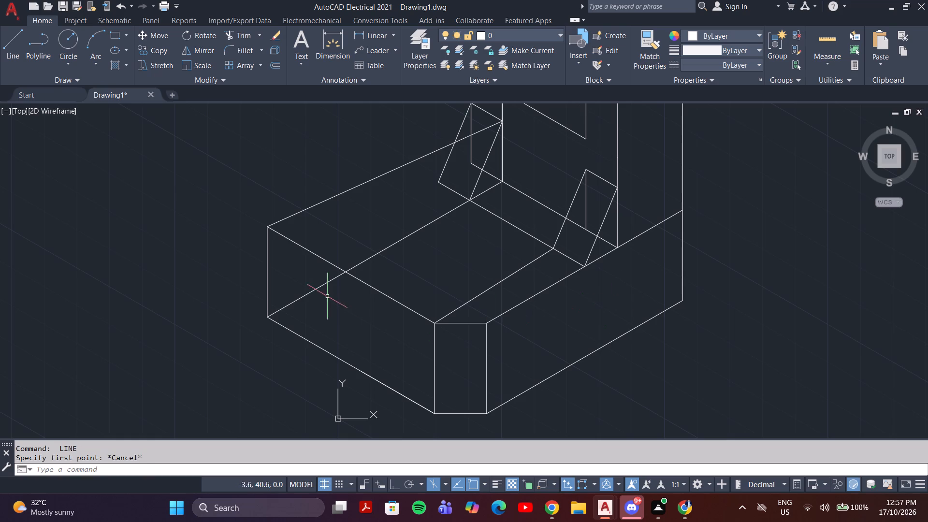
click(286, 276)
click(244, 286)
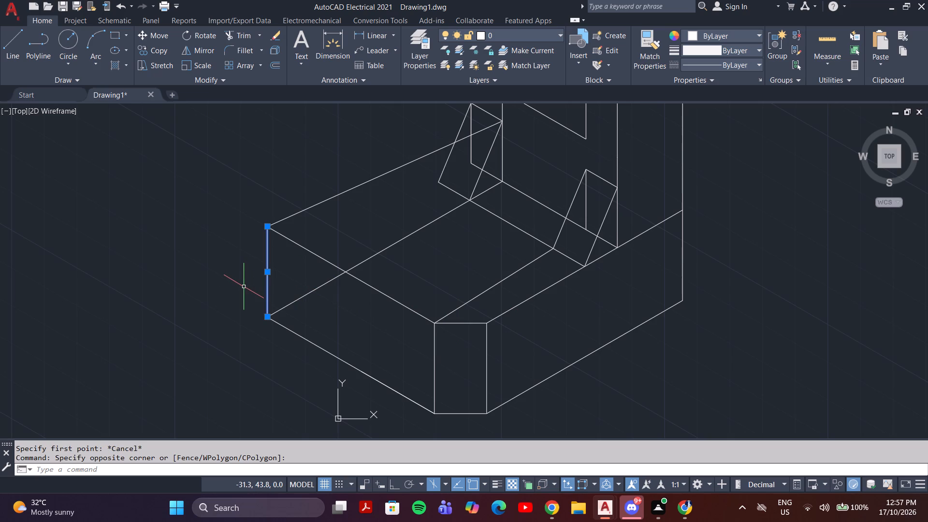
key(Delete)
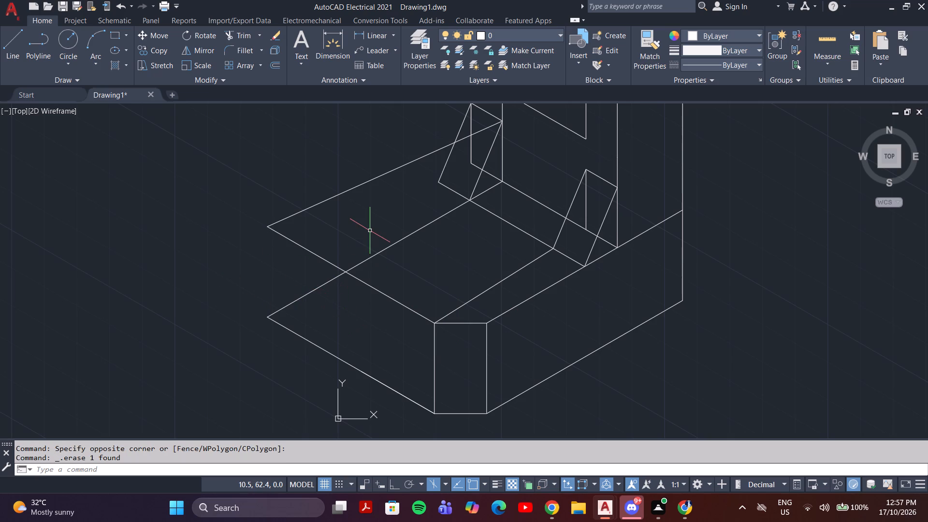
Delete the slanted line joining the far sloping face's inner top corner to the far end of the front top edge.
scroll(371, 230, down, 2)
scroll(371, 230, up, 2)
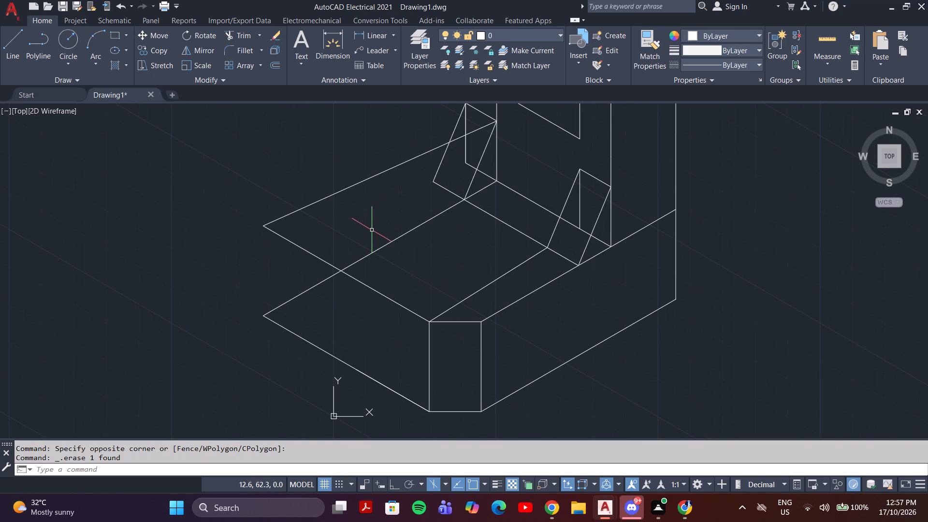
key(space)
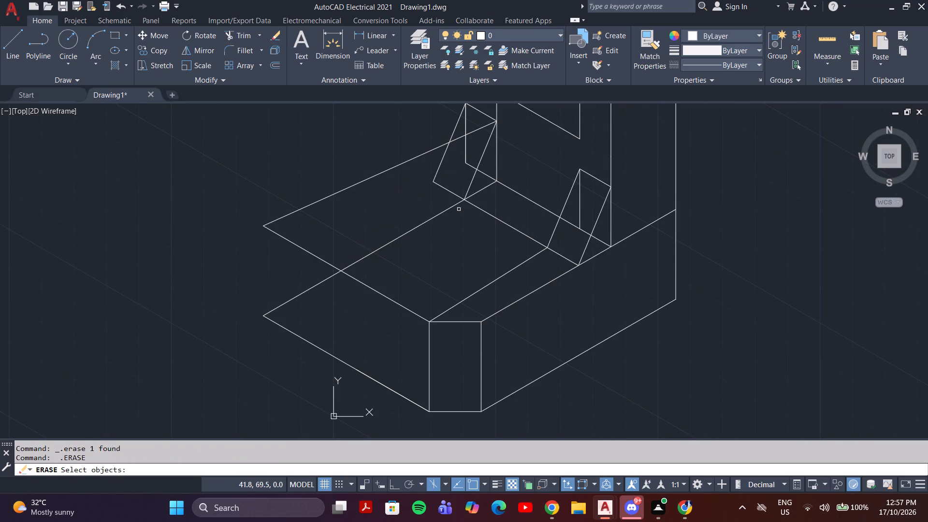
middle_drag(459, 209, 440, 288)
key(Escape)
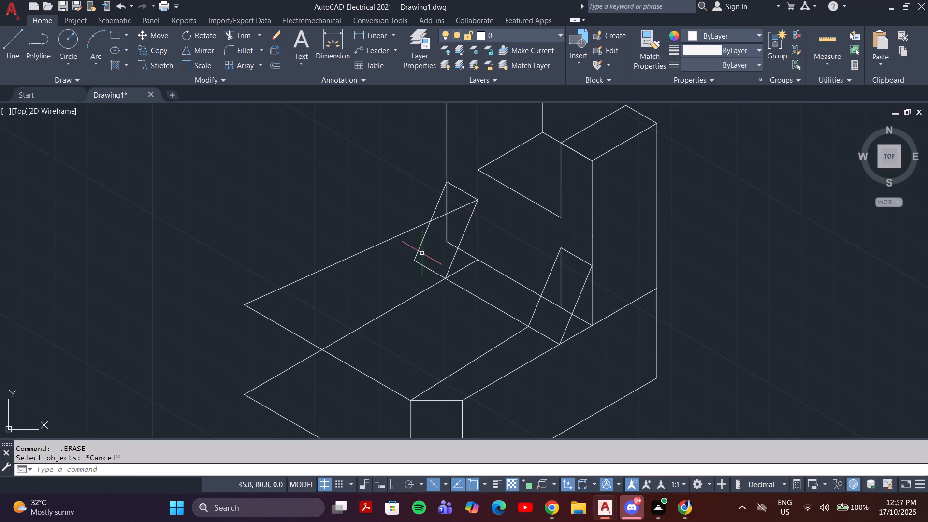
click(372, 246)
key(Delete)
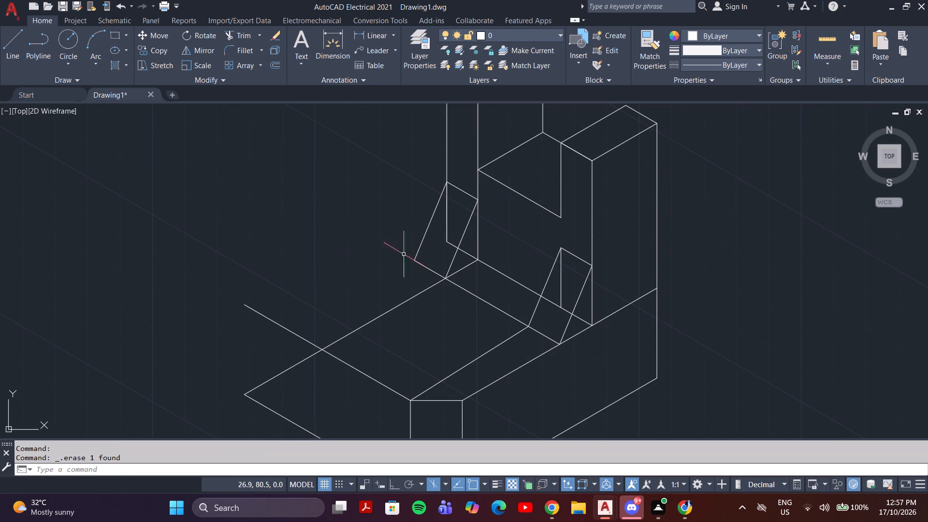
Draw an isometric line, with Ortho on, from the far sloping face's inner top corner, parallel to the base's long edges, past the front top edge.
key(space)
key(Escape)
key(l)
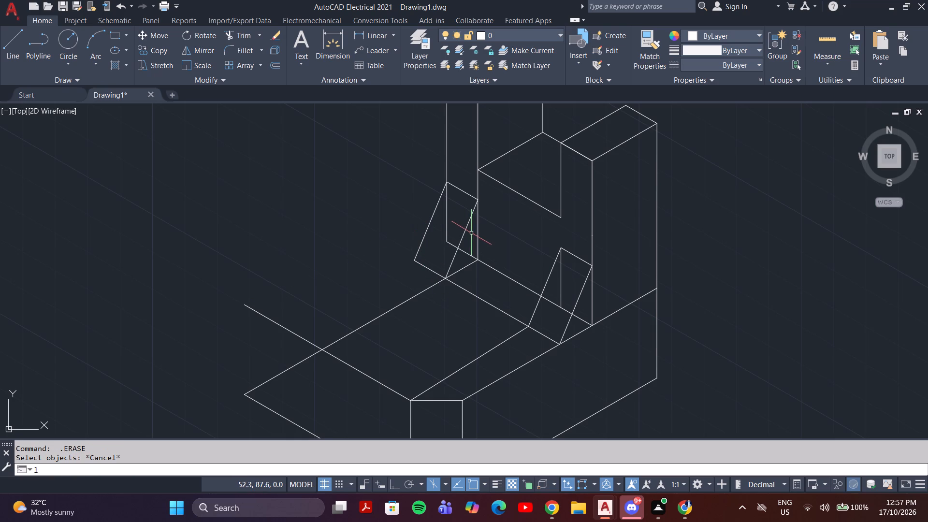
key(Return)
click(479, 197)
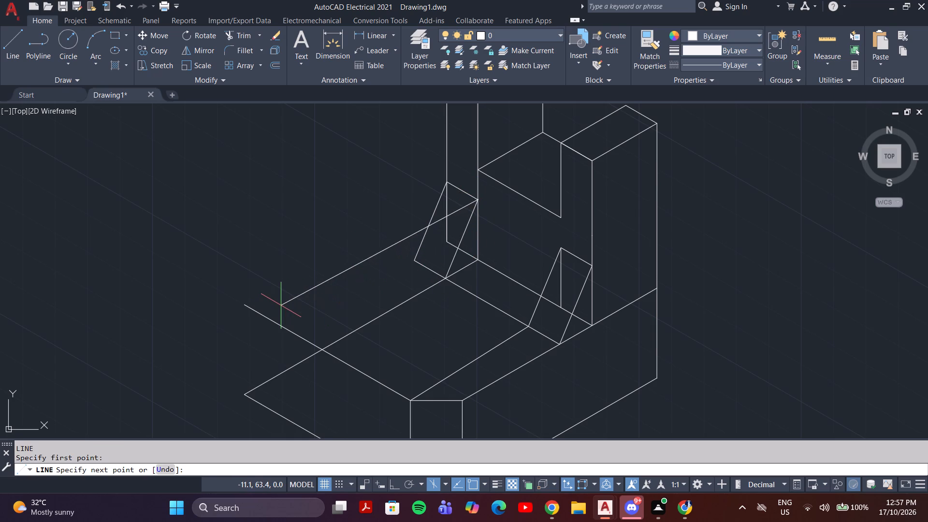
key(F8)
key(F5)
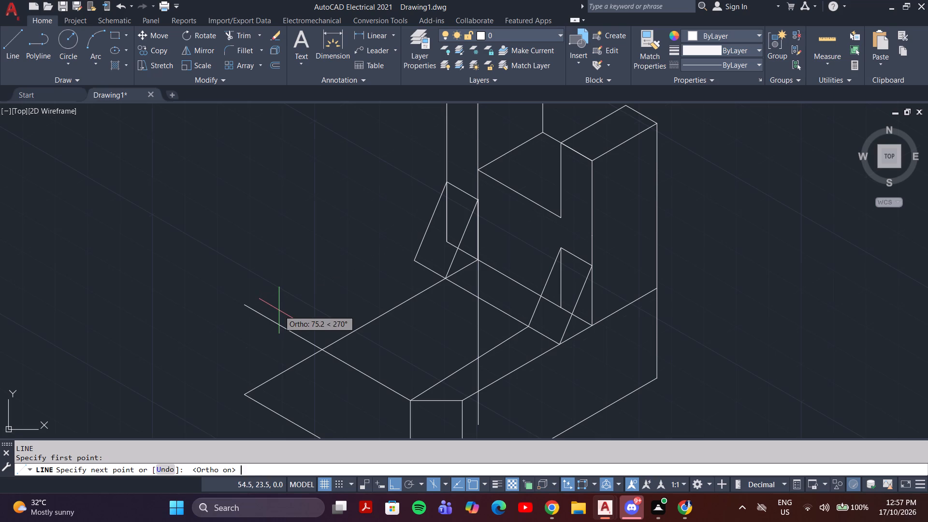
click(223, 349)
key(Escape)
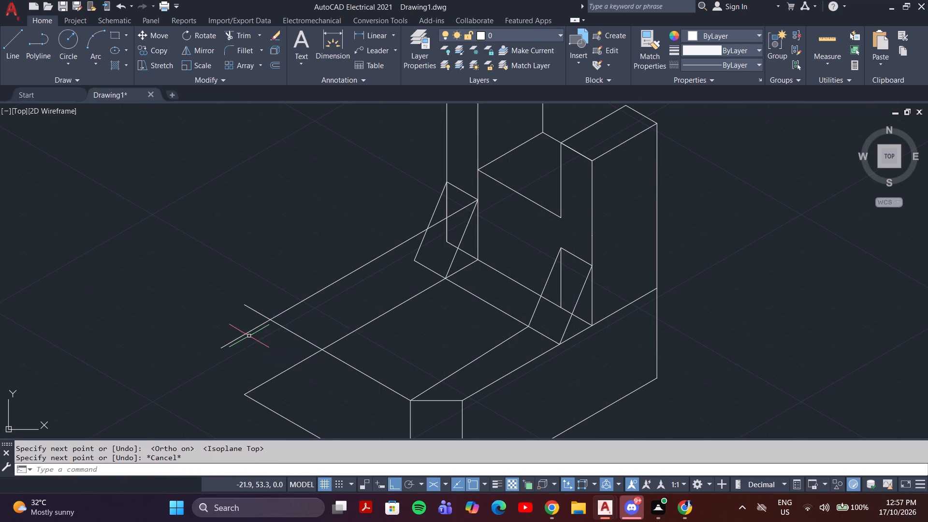
Trim the overhanging ends of the new isometric line and the front top edge beyond their intersection.
text(tr)
key(Return)
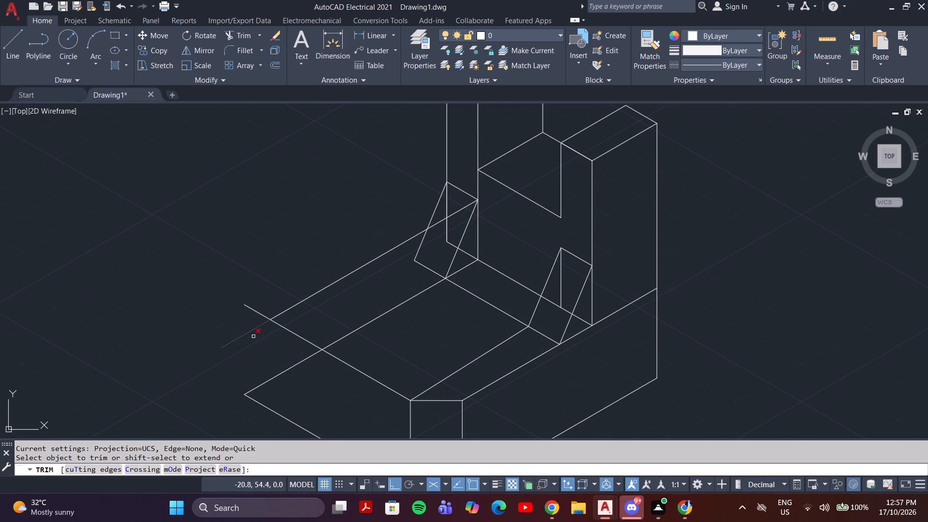
drag(260, 353, 257, 339)
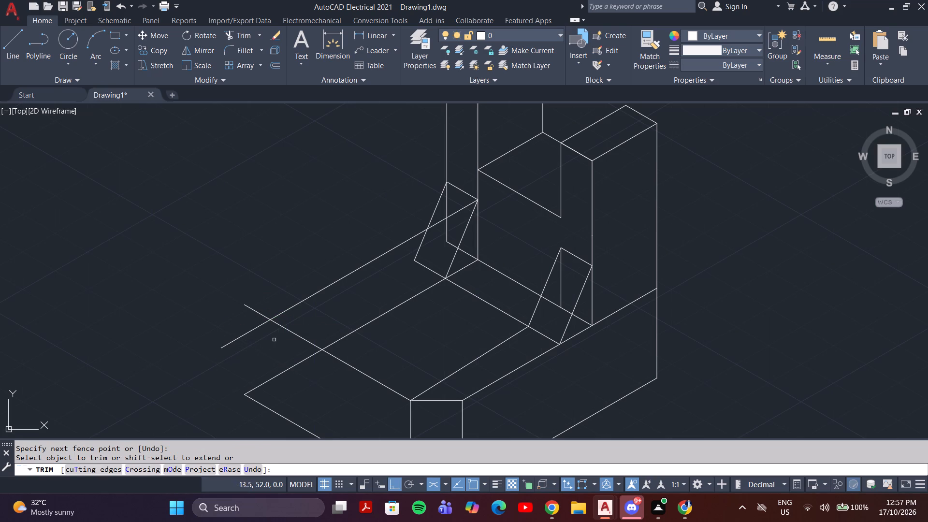
drag(245, 348, 260, 291)
key(Escape)
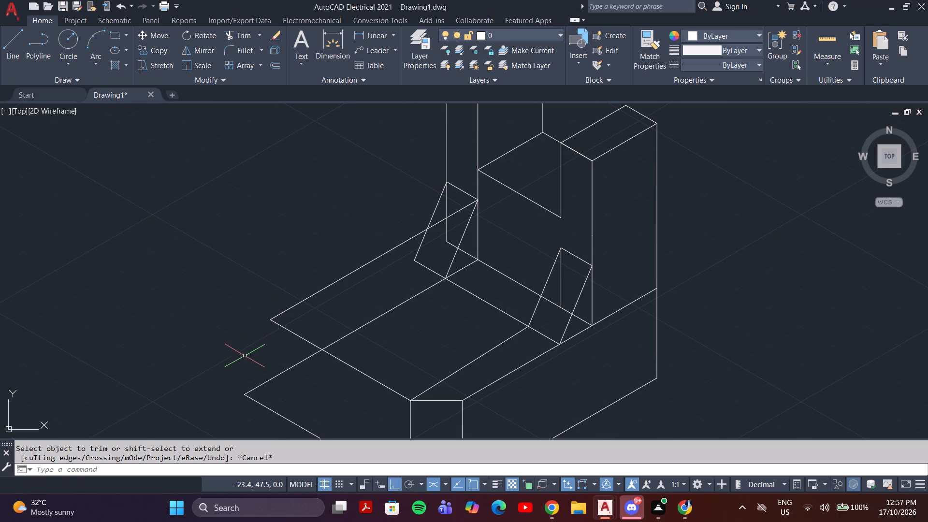
scroll(310, 356, down, 3)
scroll(310, 356, up, 3)
scroll(310, 356, down, 2)
key(space)
key(Escape)
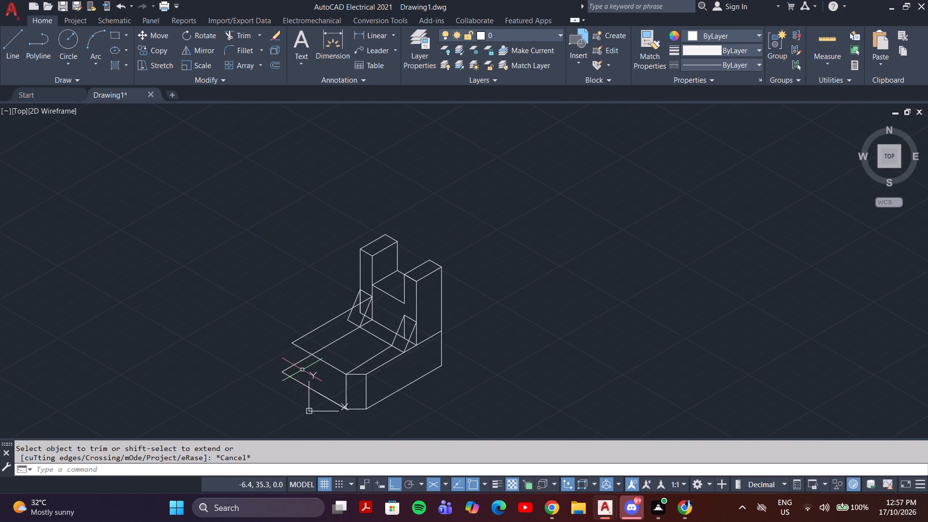
Draw a vertical line downward from the base's new far front top corner, past the front bottom edge.
middle_drag(304, 366, 289, 325)
scroll(329, 268, up, 3)
middle_drag(354, 313, 331, 196)
scroll(332, 224, down, 2)
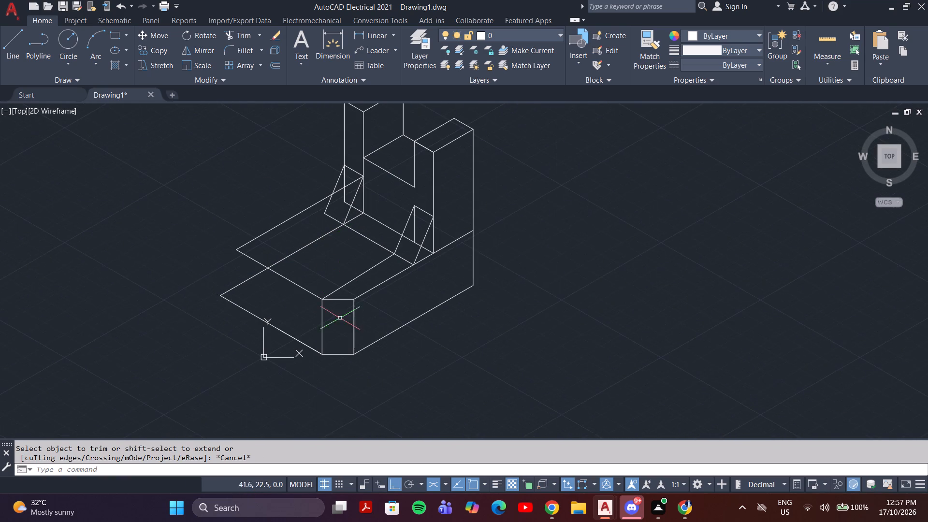
key(l)
key(Return)
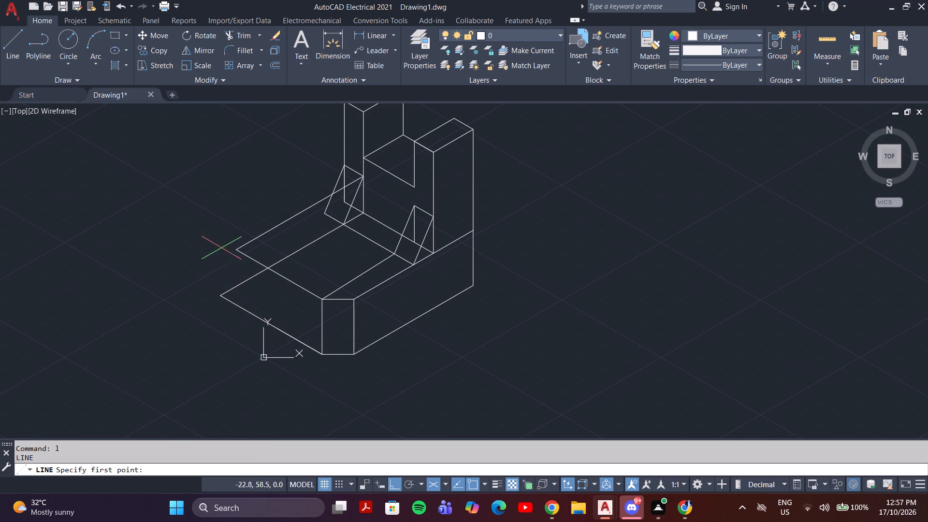
click(235, 251)
key(F5)
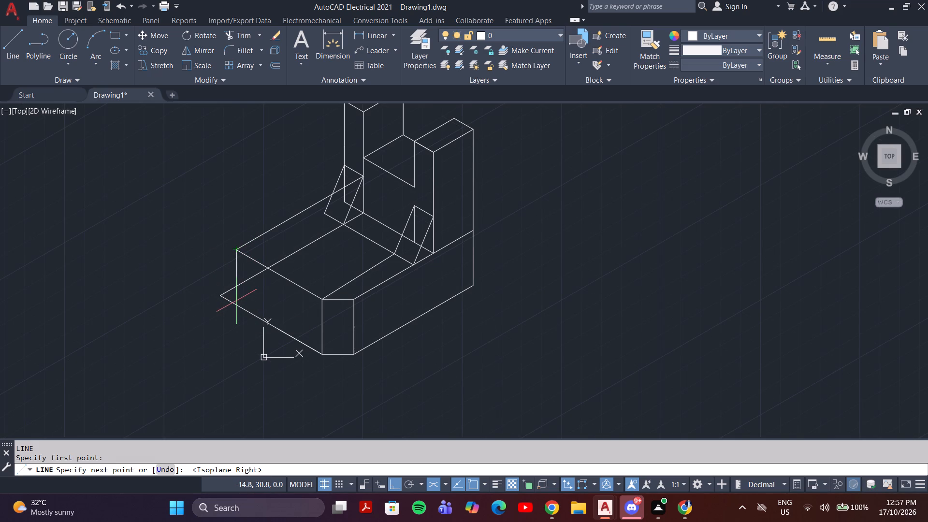
click(236, 341)
key(Escape)
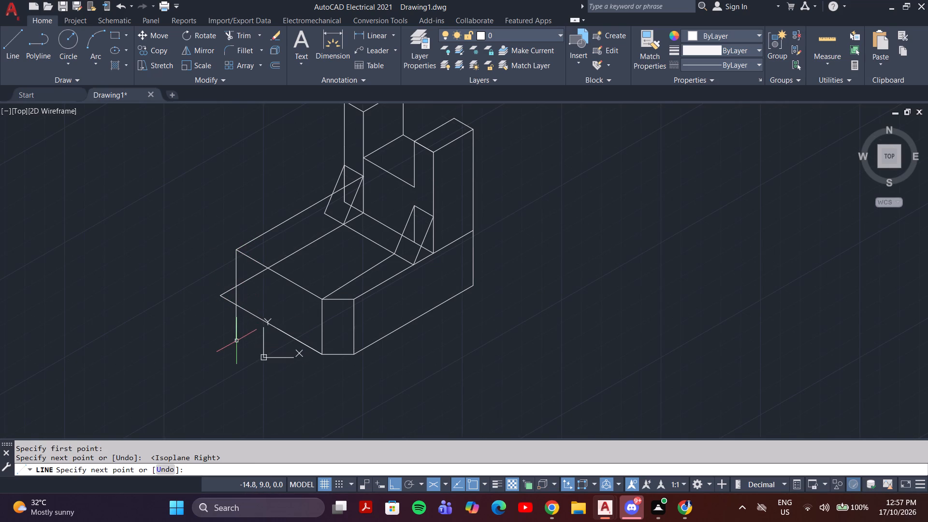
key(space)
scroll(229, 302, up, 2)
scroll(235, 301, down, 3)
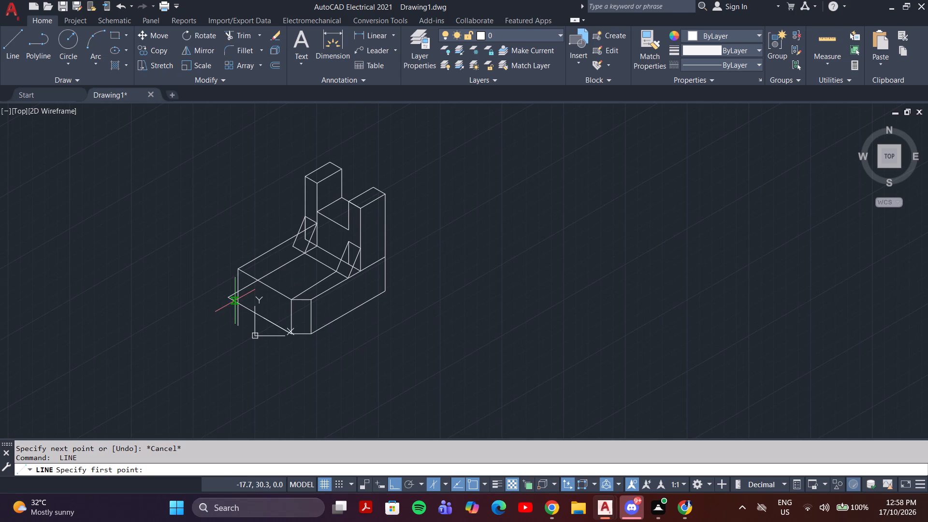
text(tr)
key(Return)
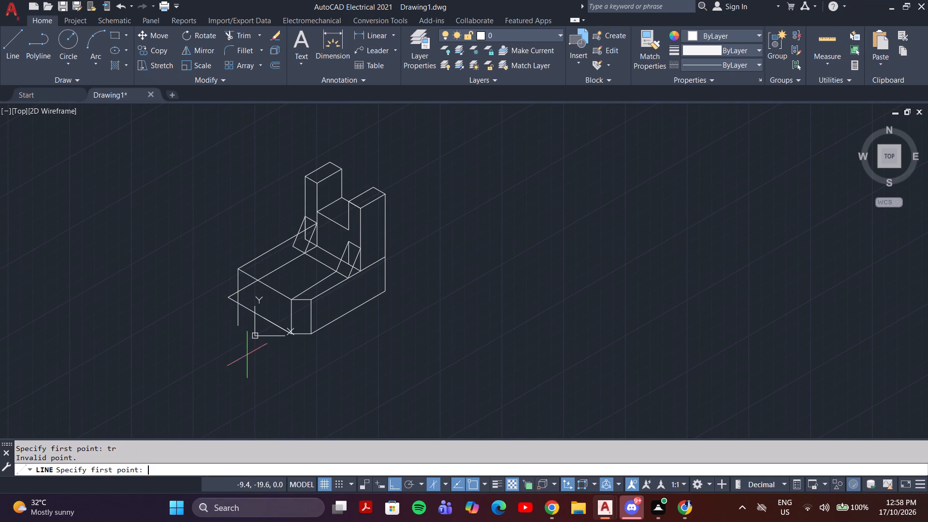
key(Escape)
Trim the new vertical line below the front bottom edge, and the ends of the bottom edge and long line extending beyond that vertical.
text(tr)
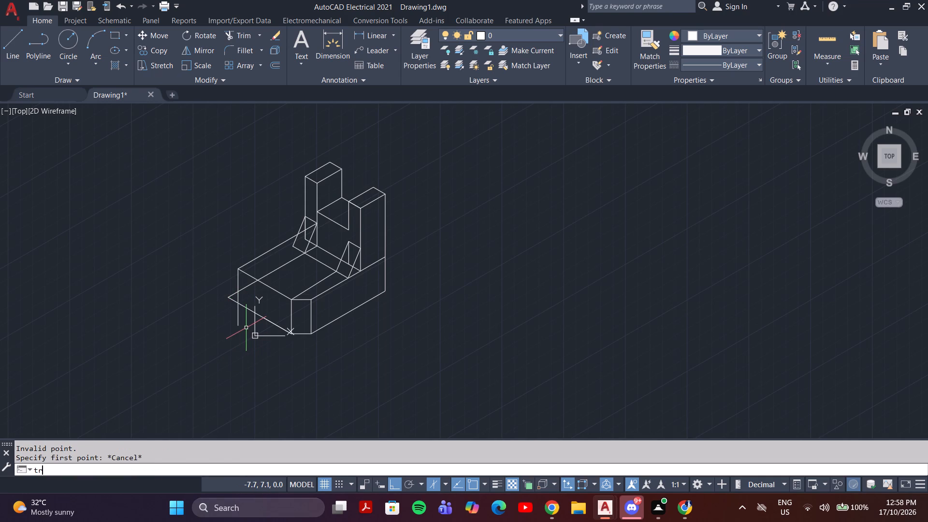
key(Return)
scroll(246, 328, up, 4)
drag(219, 288, 145, 121)
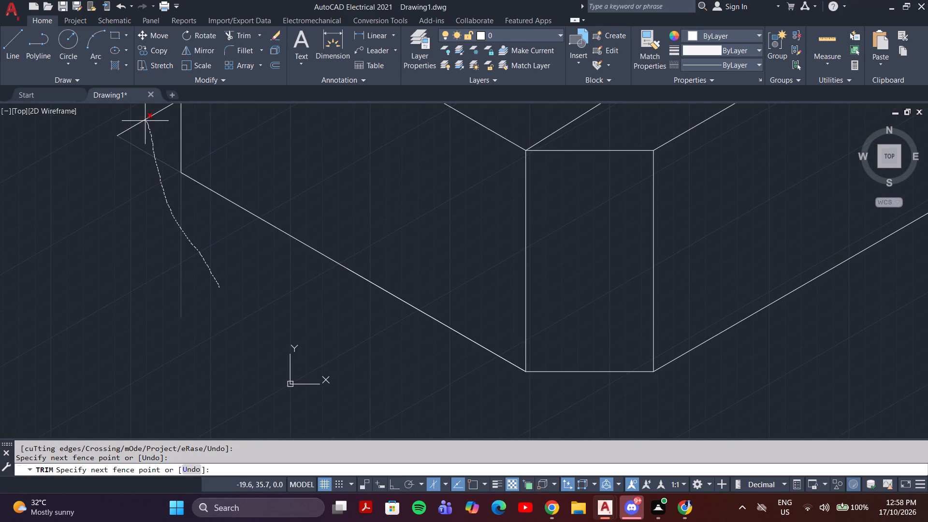
drag(145, 121, 130, 117)
scroll(130, 120, down, 2)
middle_drag(133, 149, 122, 320)
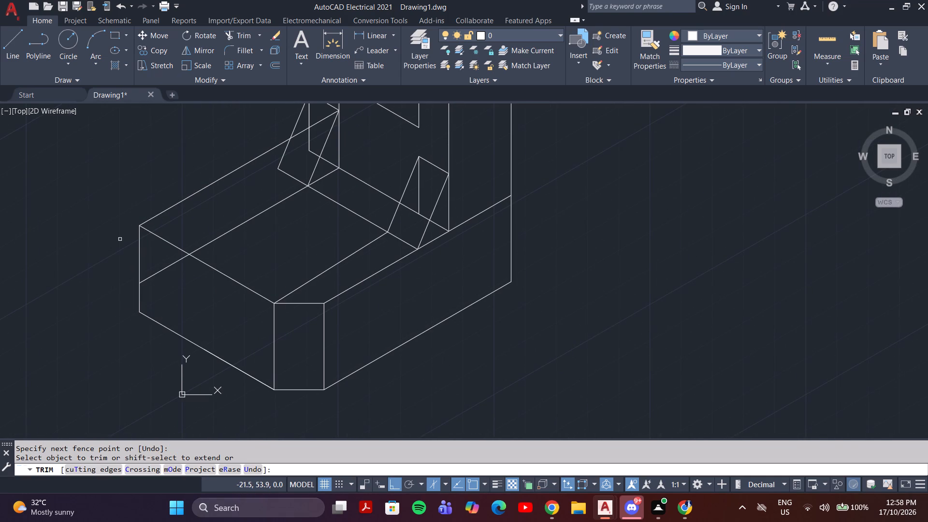
middle_drag(120, 239, 121, 311)
key(Escape)
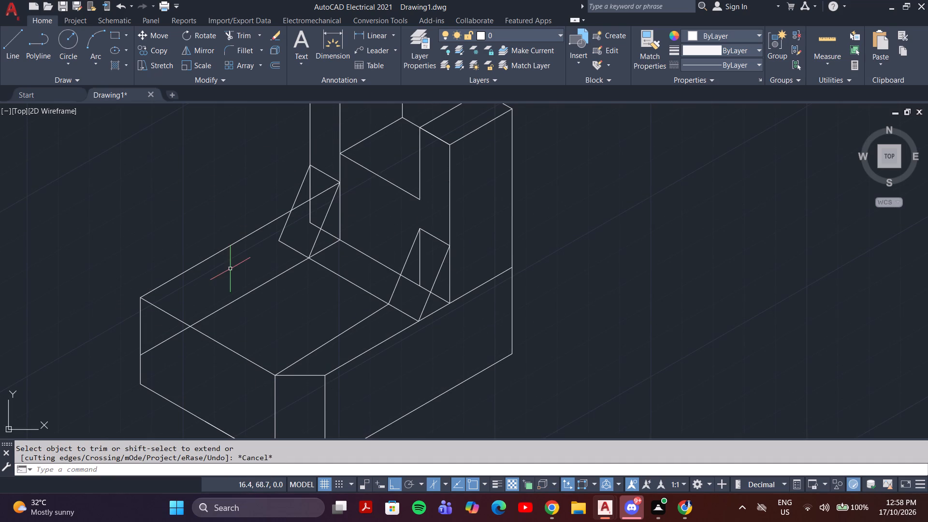
key(space)
key(Escape)
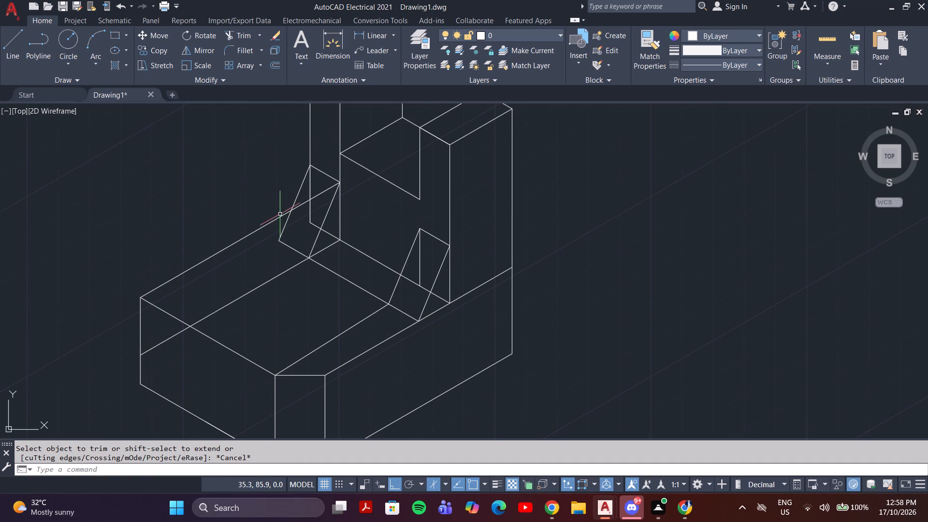
Switch the isometric drawing plane to Isoplane Top.
key(Escape)
key(F5)
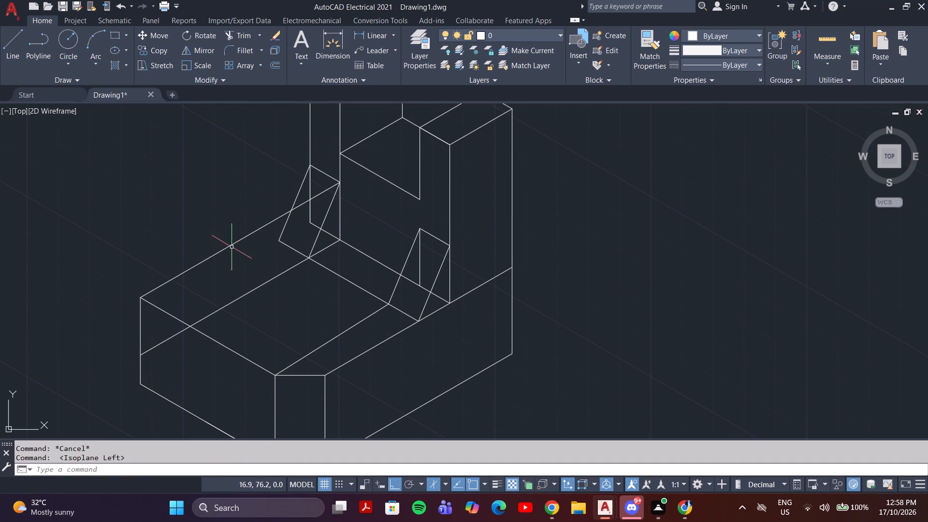
key(F5)
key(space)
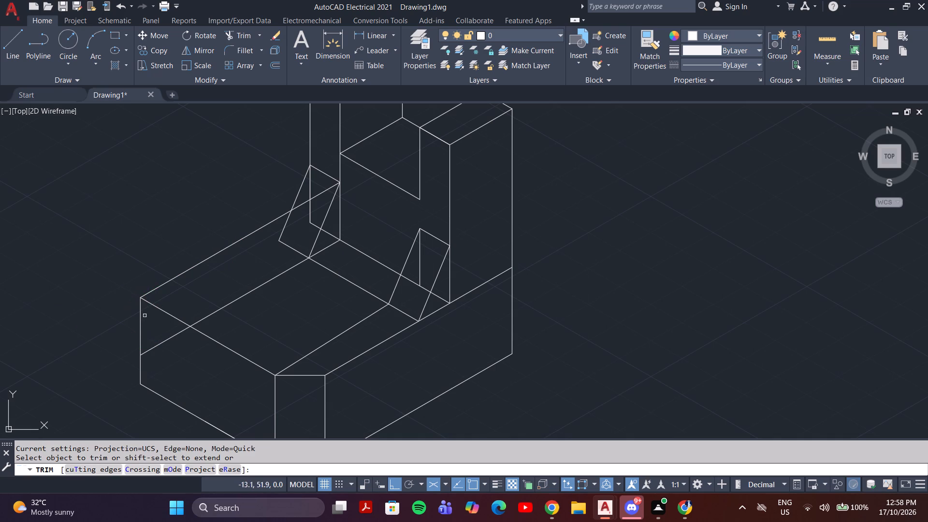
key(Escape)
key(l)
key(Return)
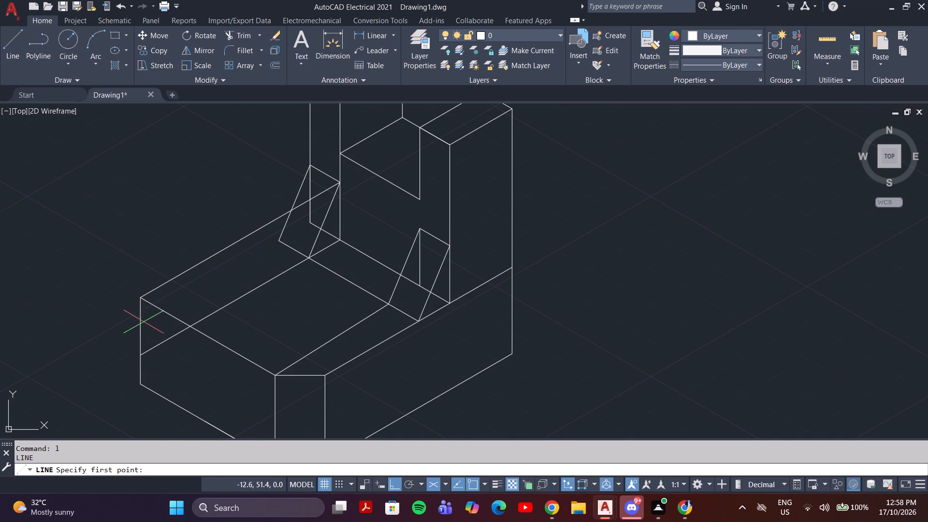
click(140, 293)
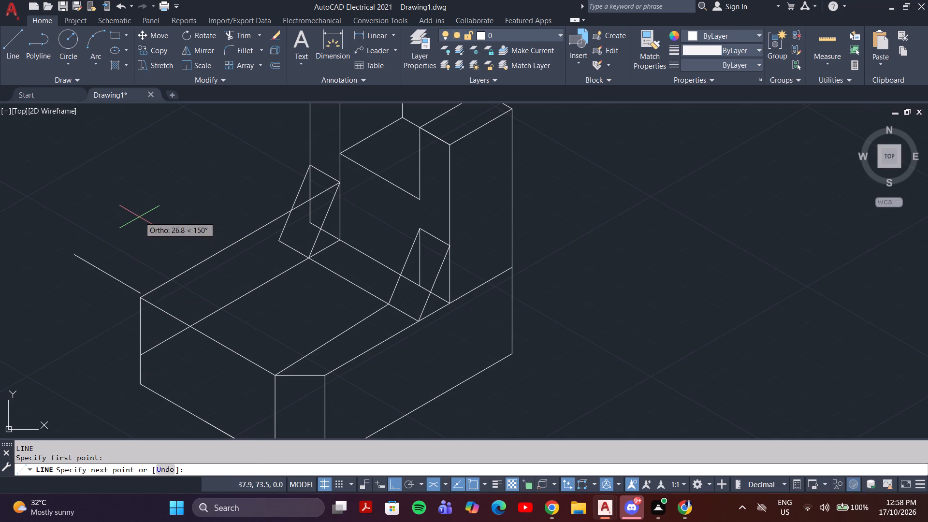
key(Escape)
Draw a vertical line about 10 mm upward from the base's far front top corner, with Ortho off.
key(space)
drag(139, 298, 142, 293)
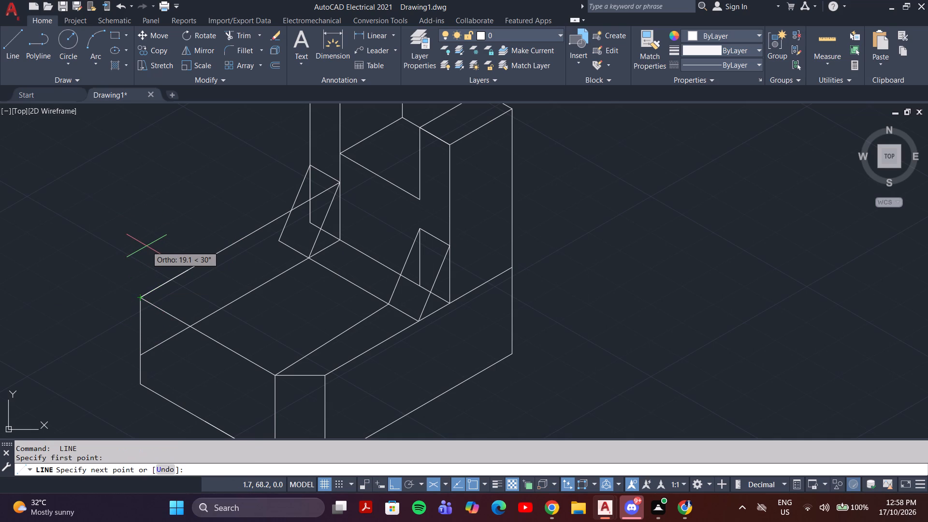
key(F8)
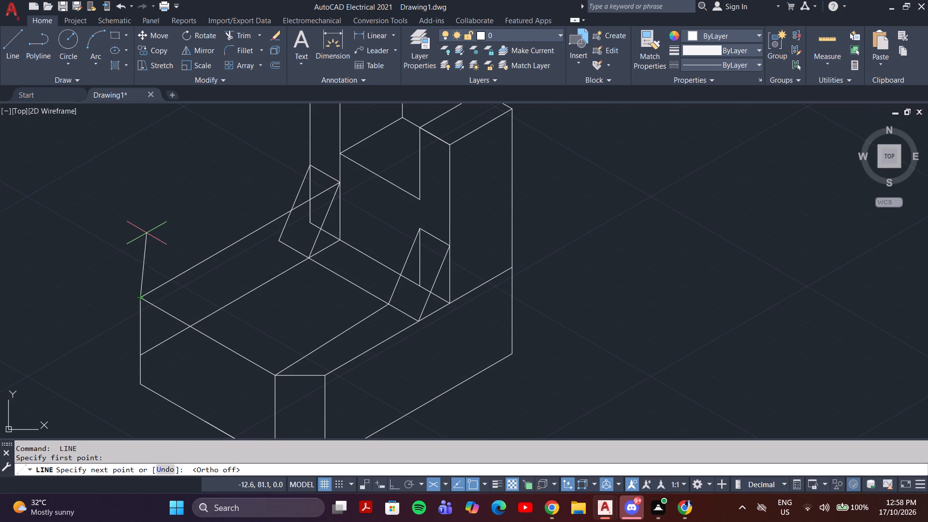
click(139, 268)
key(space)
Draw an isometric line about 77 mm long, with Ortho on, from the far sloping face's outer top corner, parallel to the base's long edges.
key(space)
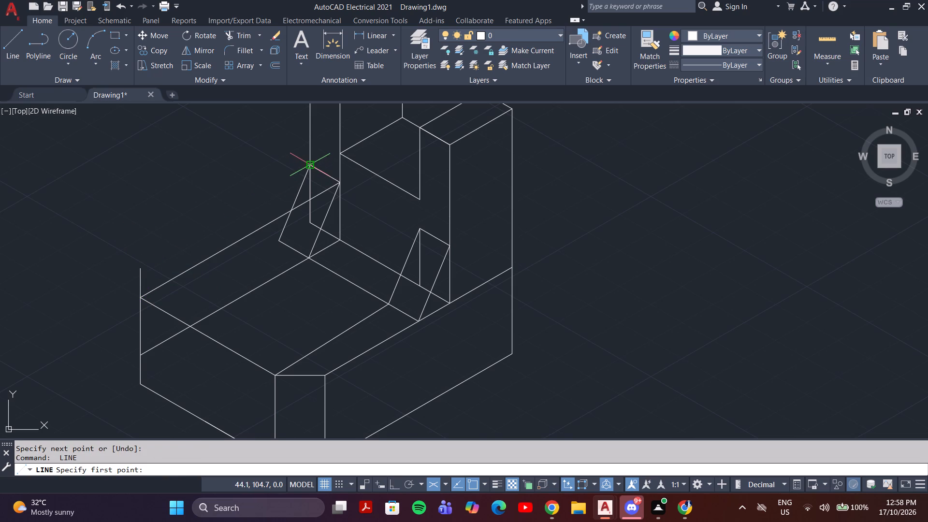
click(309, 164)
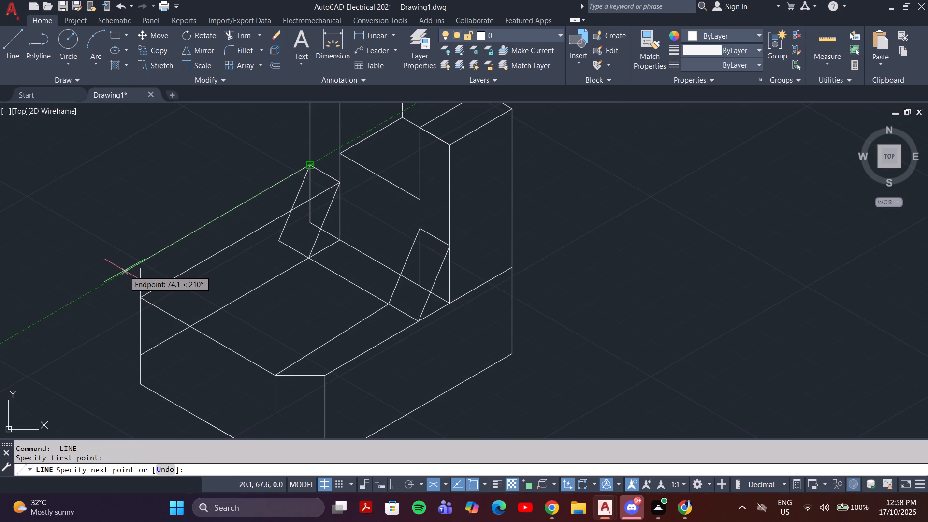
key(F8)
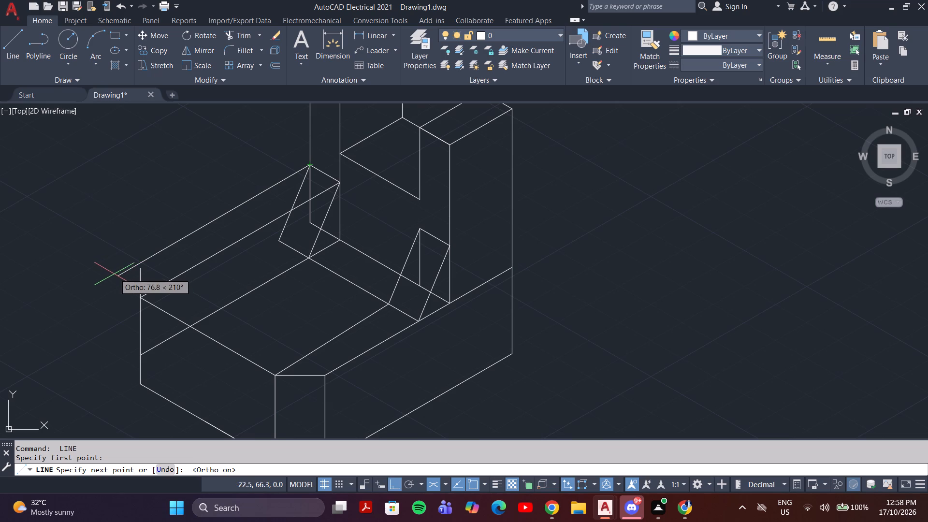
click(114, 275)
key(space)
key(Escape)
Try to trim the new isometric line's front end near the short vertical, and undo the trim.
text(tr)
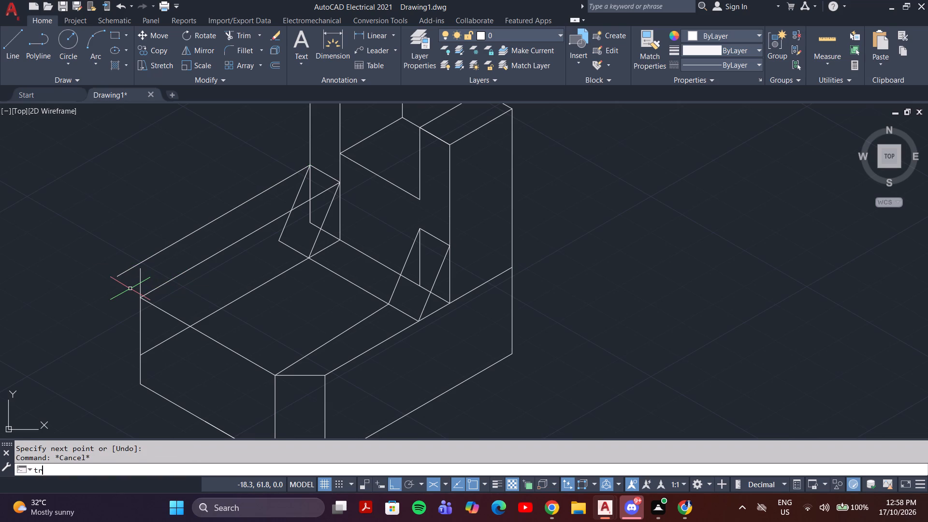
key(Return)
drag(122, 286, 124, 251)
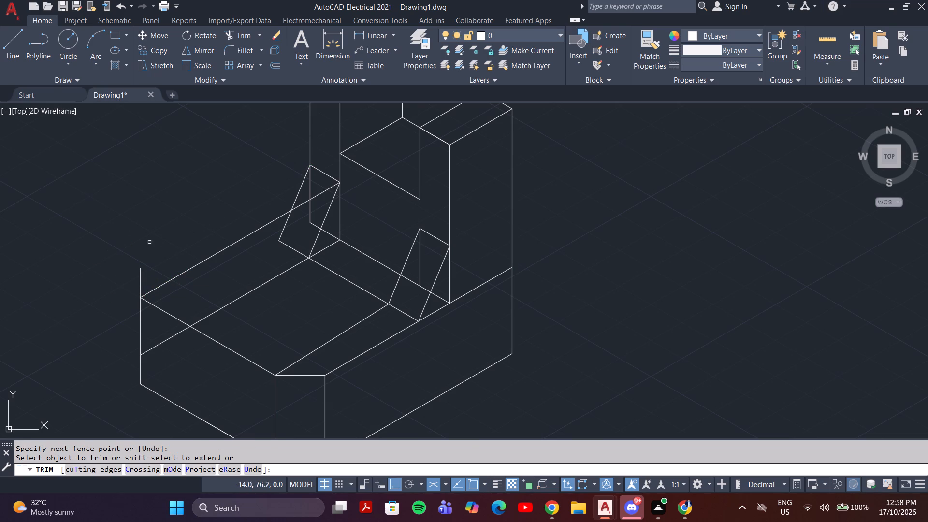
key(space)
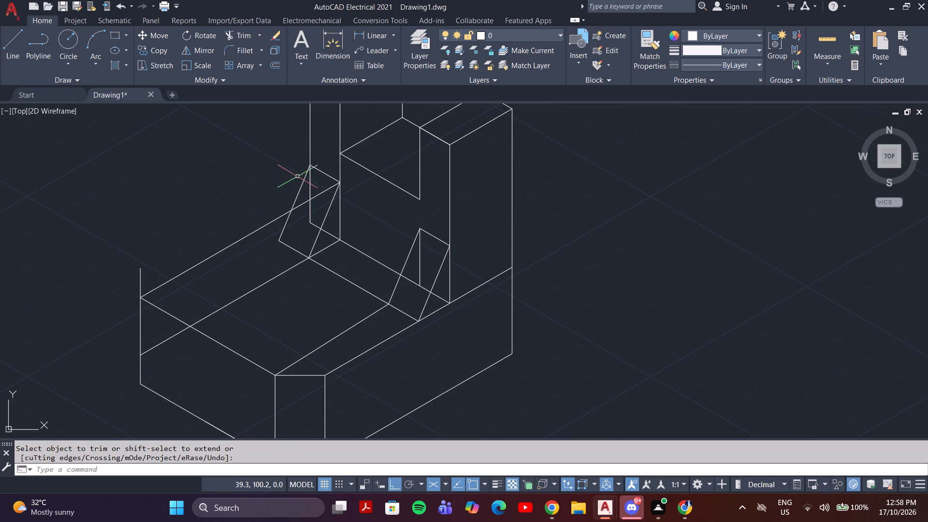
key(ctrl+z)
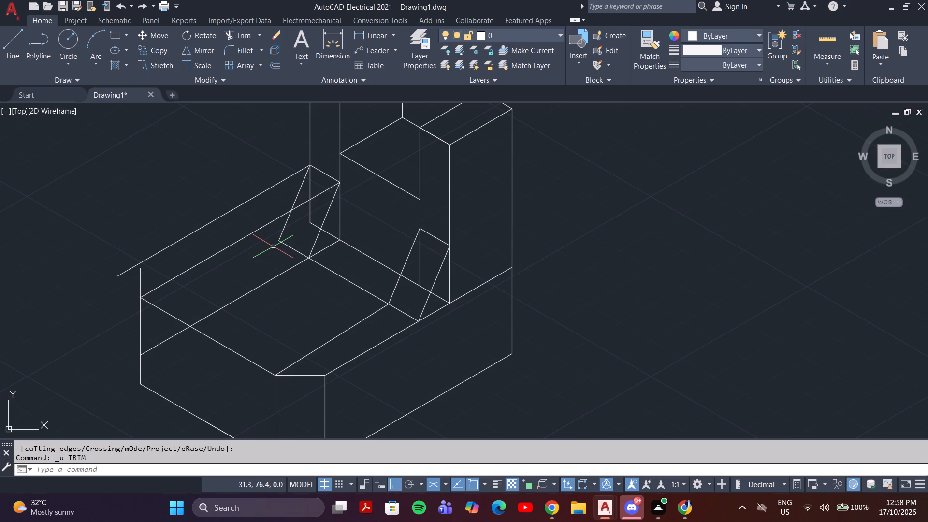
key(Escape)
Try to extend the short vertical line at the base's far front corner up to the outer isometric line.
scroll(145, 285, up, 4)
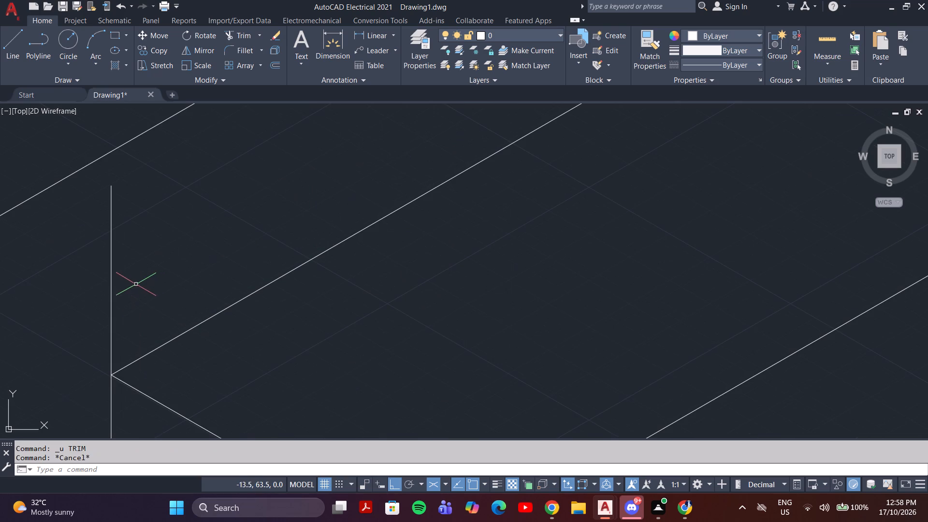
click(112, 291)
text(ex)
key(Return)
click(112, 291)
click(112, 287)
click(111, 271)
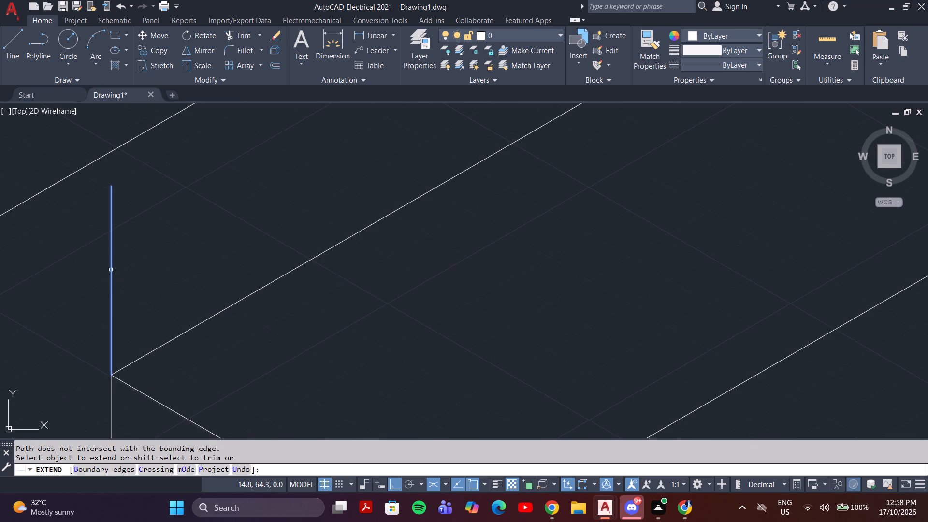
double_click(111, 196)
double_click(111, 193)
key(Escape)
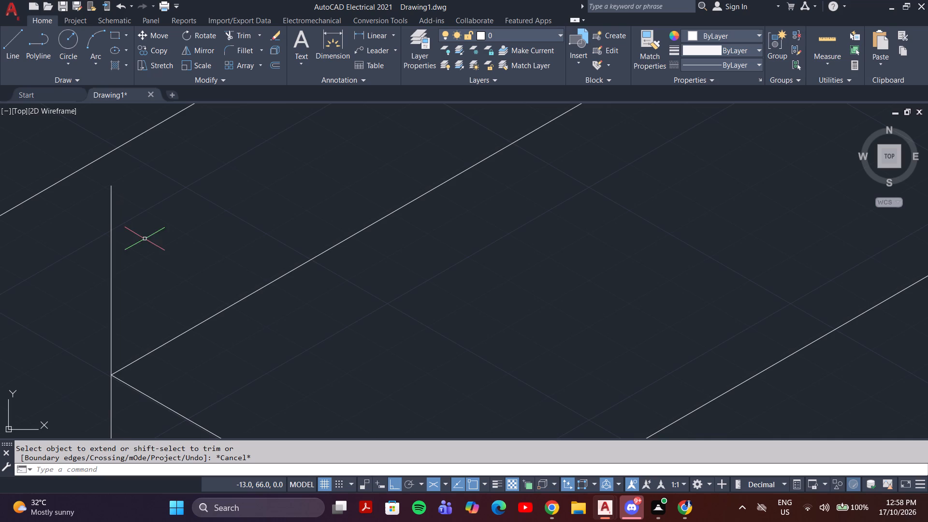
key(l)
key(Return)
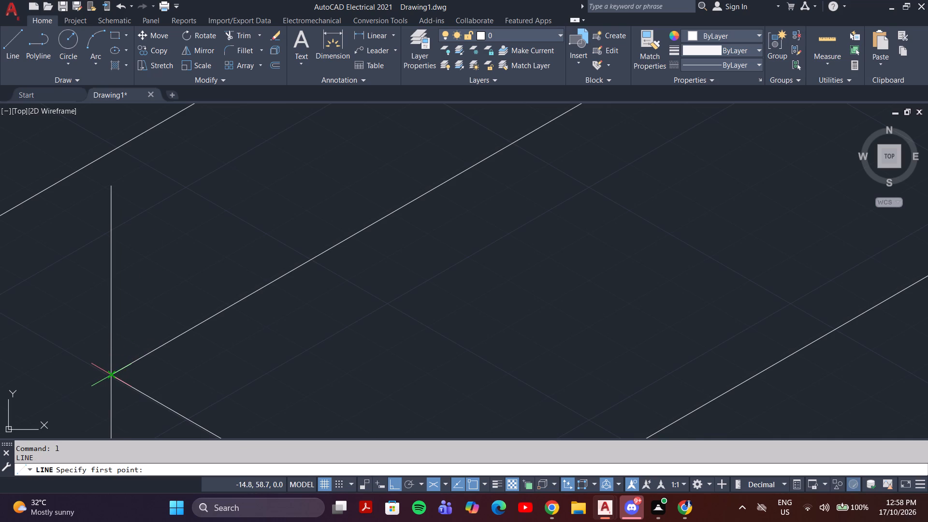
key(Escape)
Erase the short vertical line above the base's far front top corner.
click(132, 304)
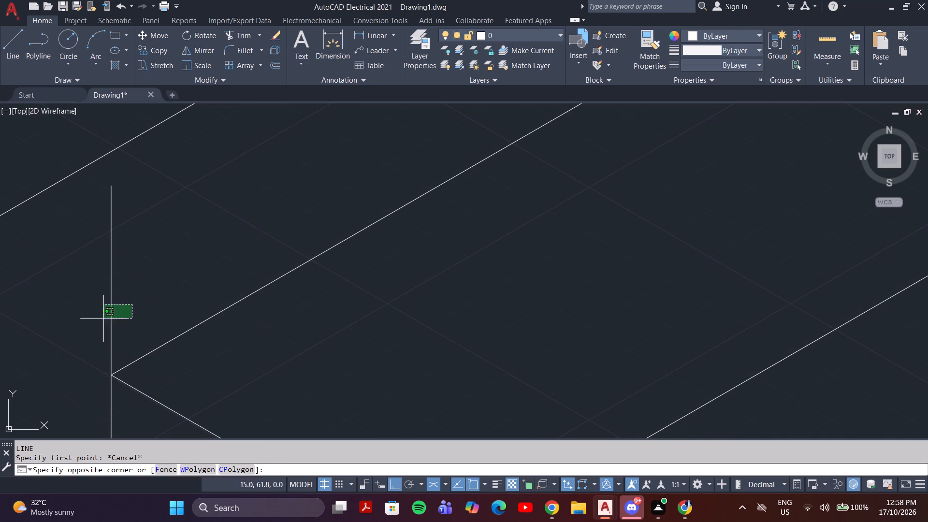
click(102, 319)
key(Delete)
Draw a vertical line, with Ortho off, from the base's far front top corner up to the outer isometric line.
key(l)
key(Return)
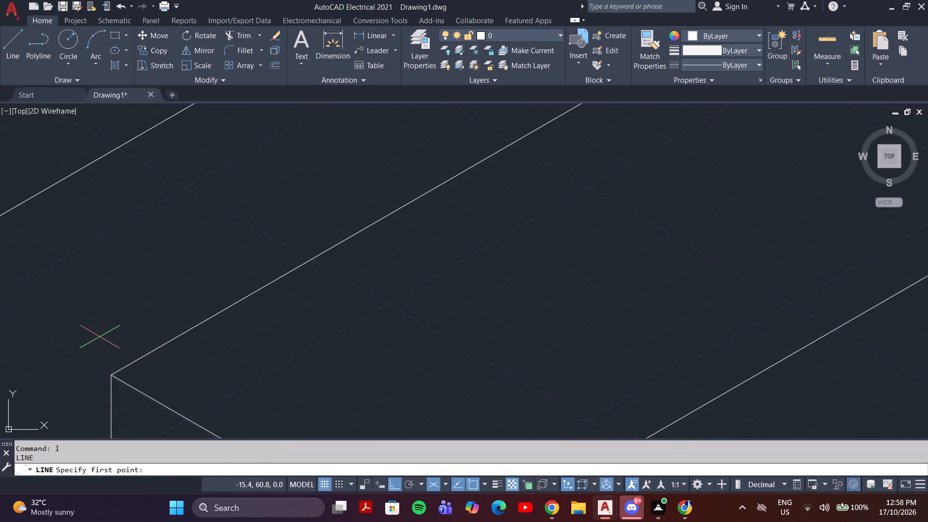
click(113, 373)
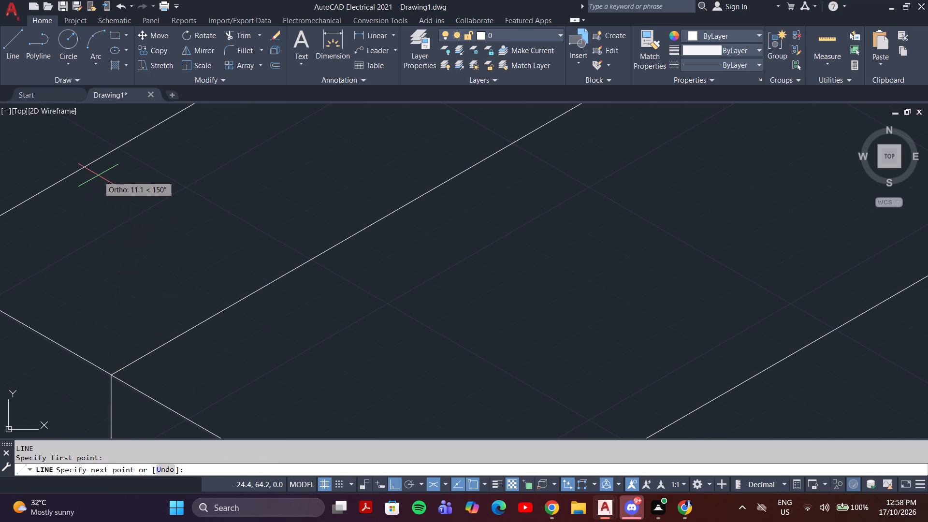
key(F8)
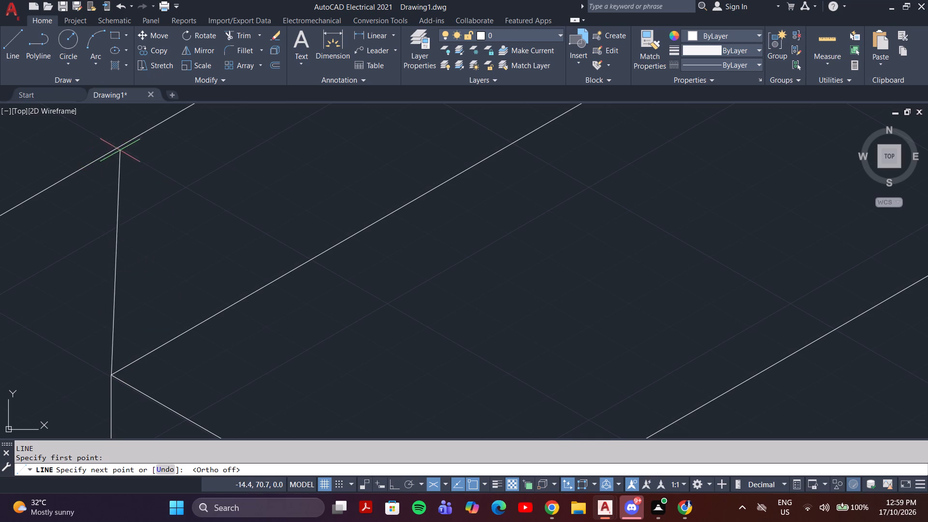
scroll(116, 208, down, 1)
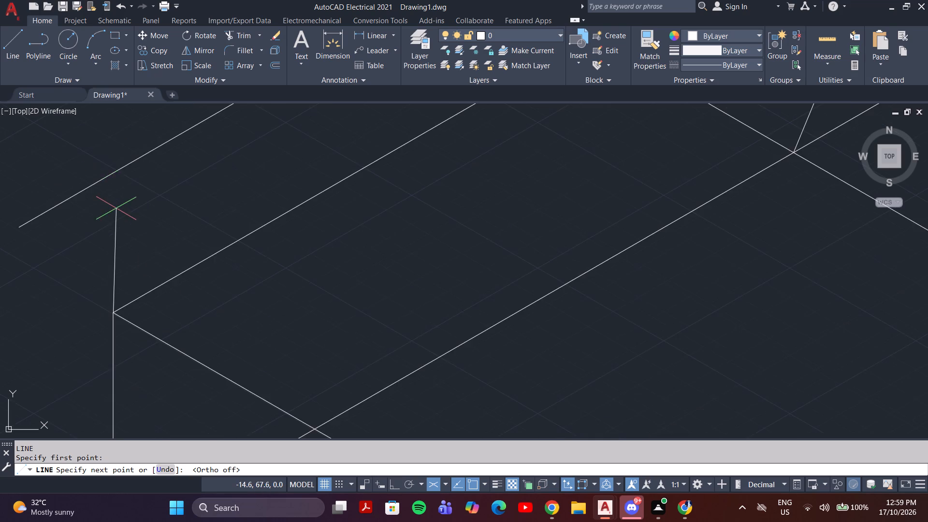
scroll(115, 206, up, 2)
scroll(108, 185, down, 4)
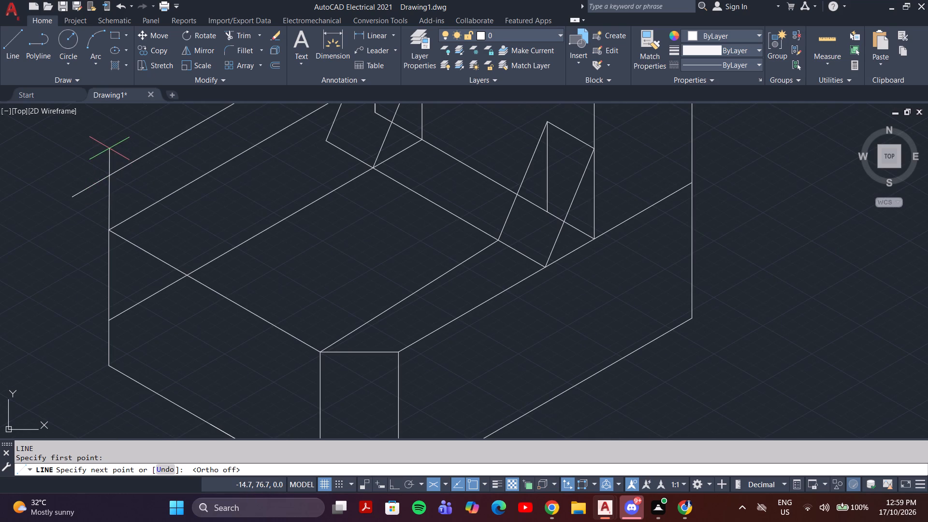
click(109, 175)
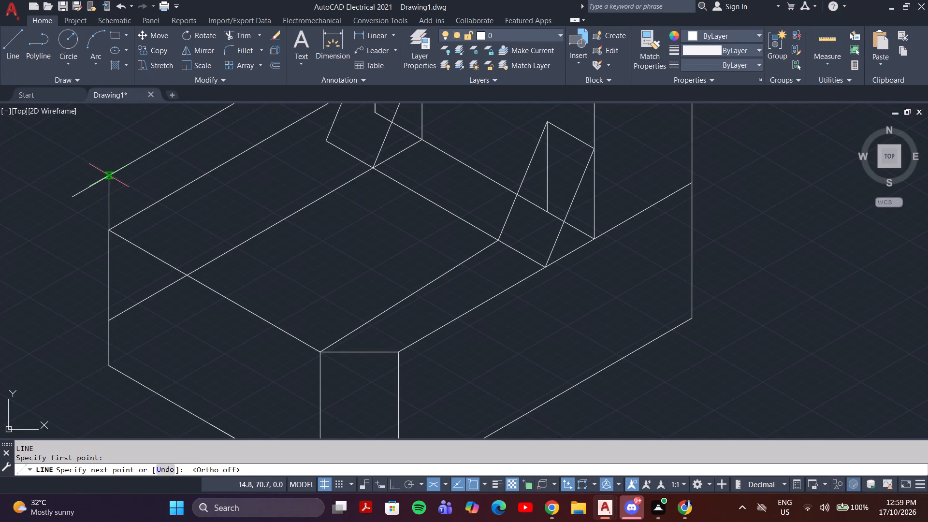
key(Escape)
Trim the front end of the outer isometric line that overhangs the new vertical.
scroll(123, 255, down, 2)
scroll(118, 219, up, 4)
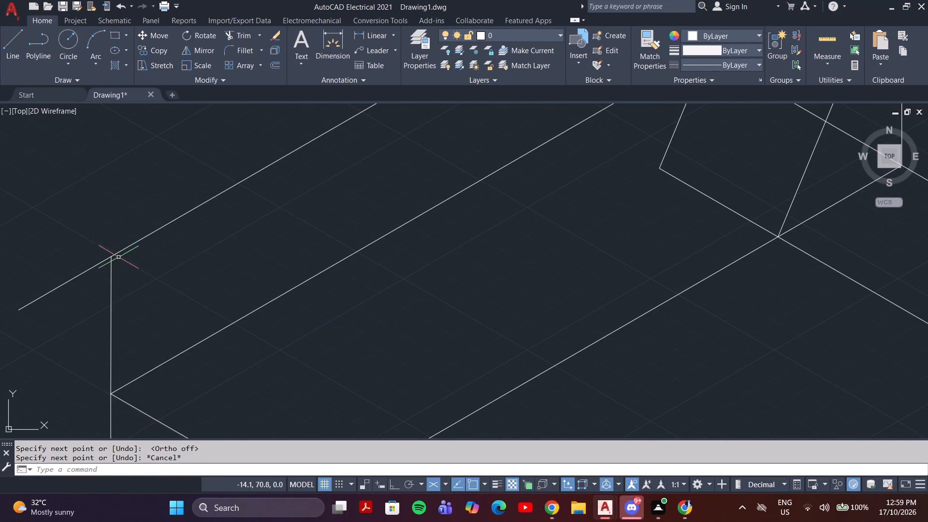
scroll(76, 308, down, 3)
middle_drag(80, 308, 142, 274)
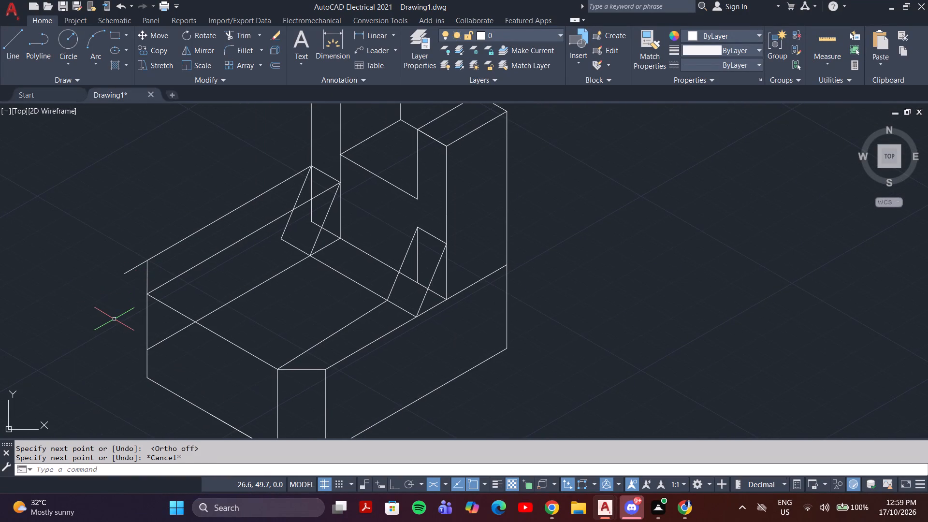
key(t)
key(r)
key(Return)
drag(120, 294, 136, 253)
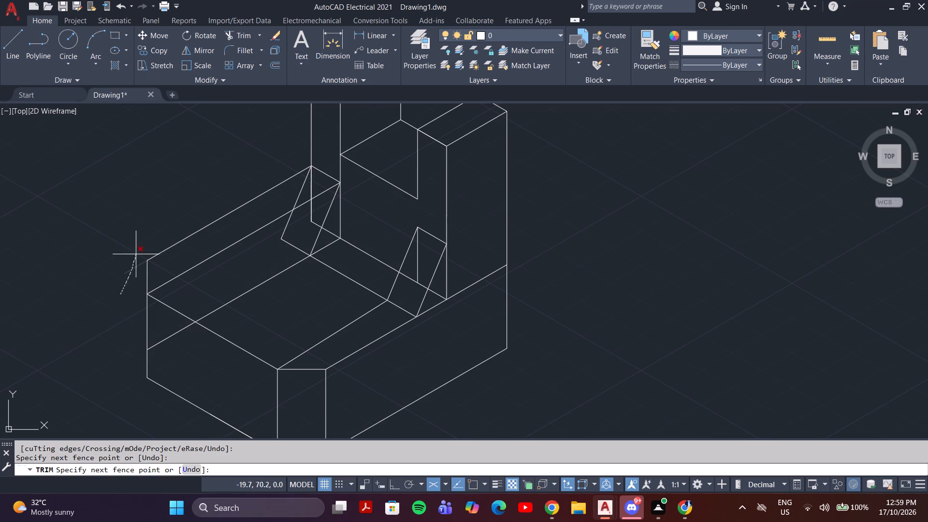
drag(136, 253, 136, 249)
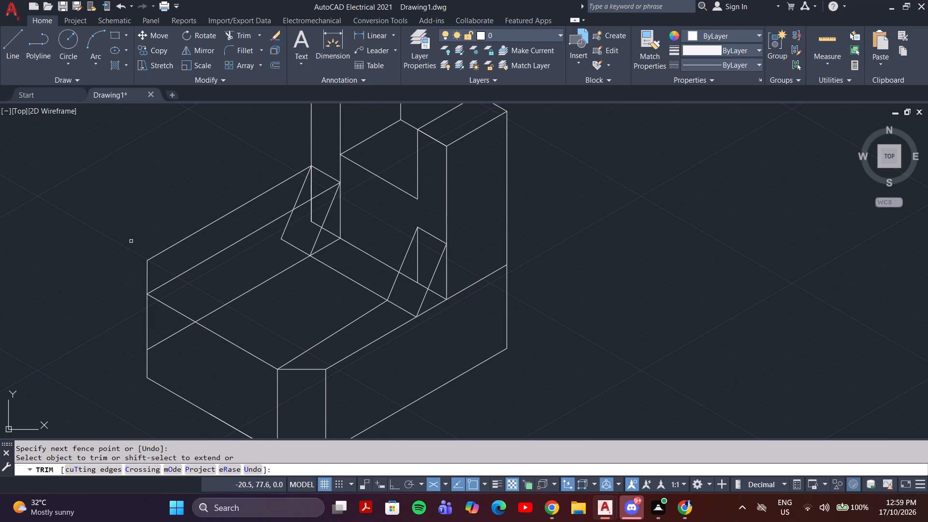
Trim away both segments of the long line running from the far sloping face's inner bottom corner to the base's far front vertical edge.
click(171, 336)
click(233, 300)
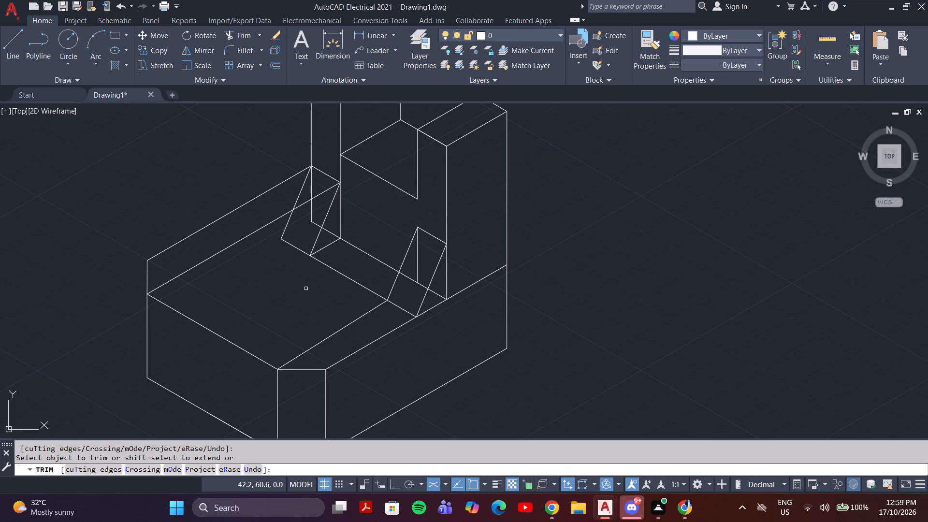
key(Escape)
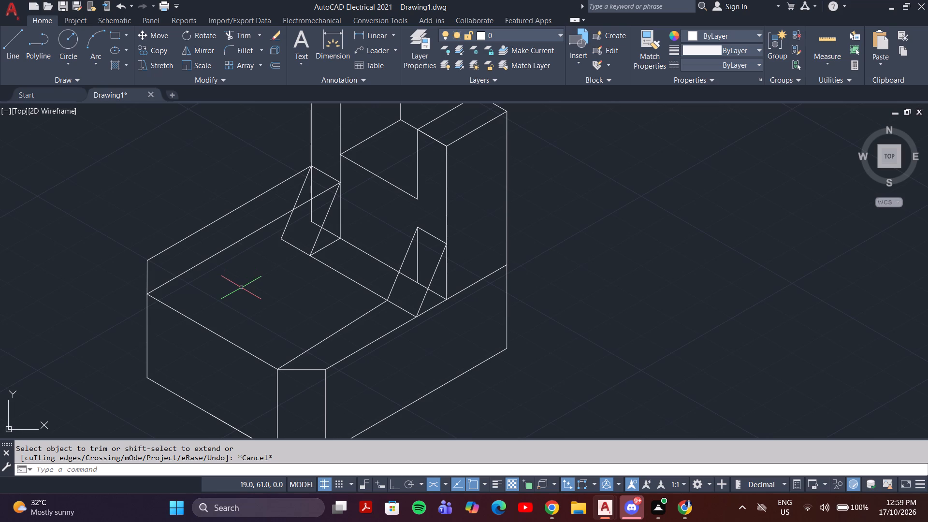
Erase the two parallel isometric lines from the far sloping face's top corners and the short vertical above the base's far front top corner.
key(Escape)
drag(241, 285, 232, 269)
click(149, 203)
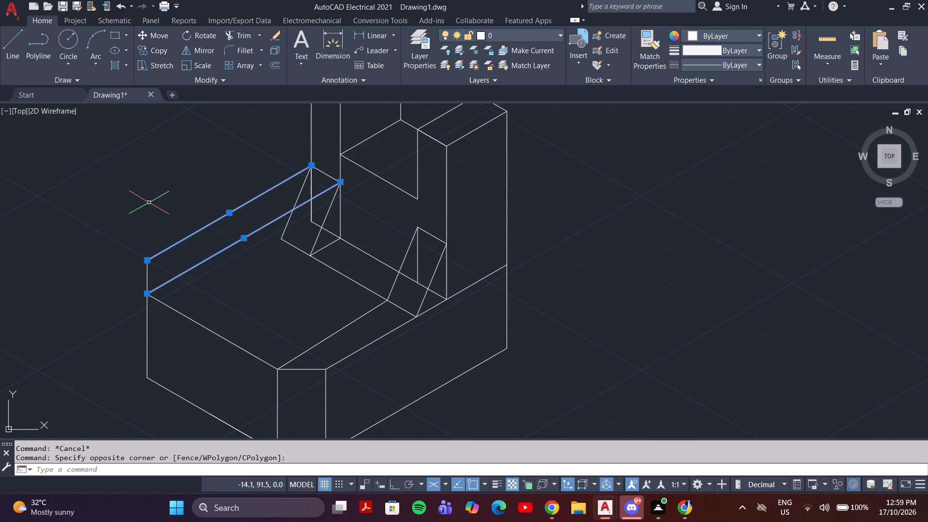
key(Delete)
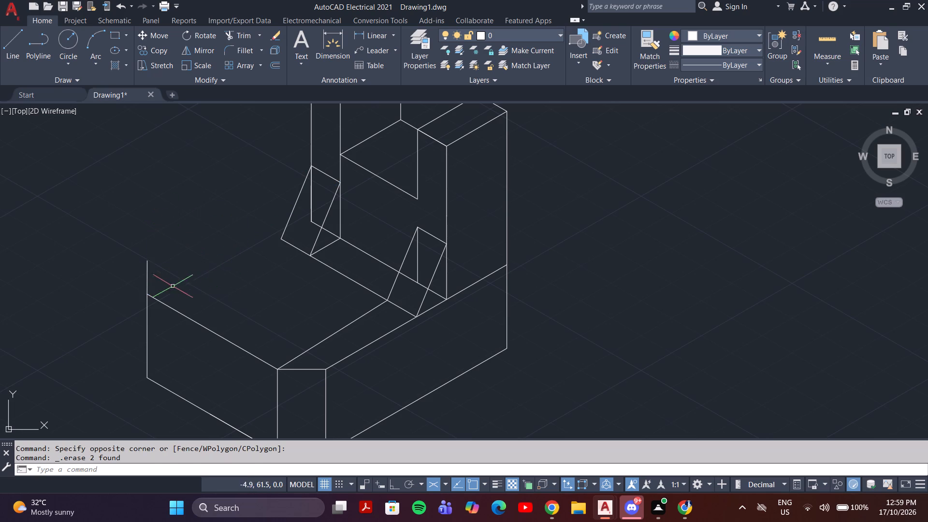
click(172, 286)
click(90, 279)
key(Delete)
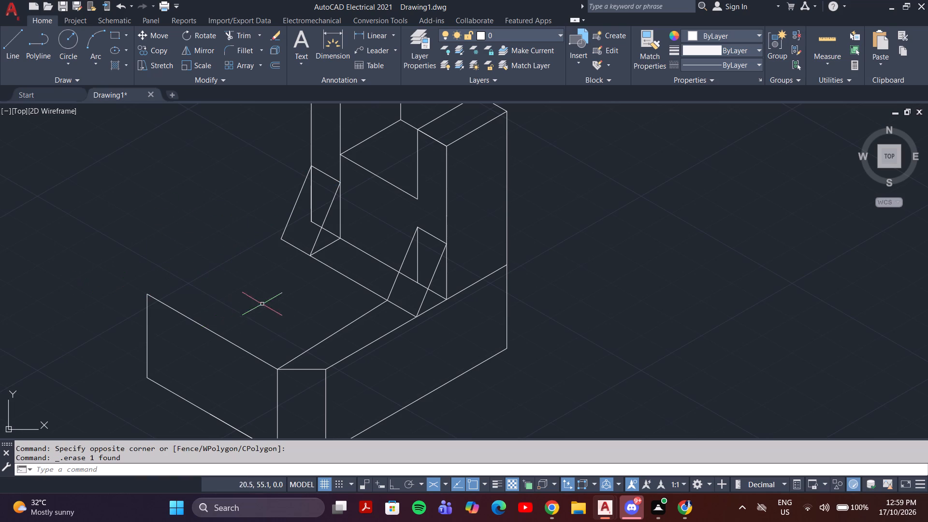
Draw an isometric line, with Ortho on, from the far sloping face's inner bottom corner forward past the base's front top edge.
key(l)
key(Return)
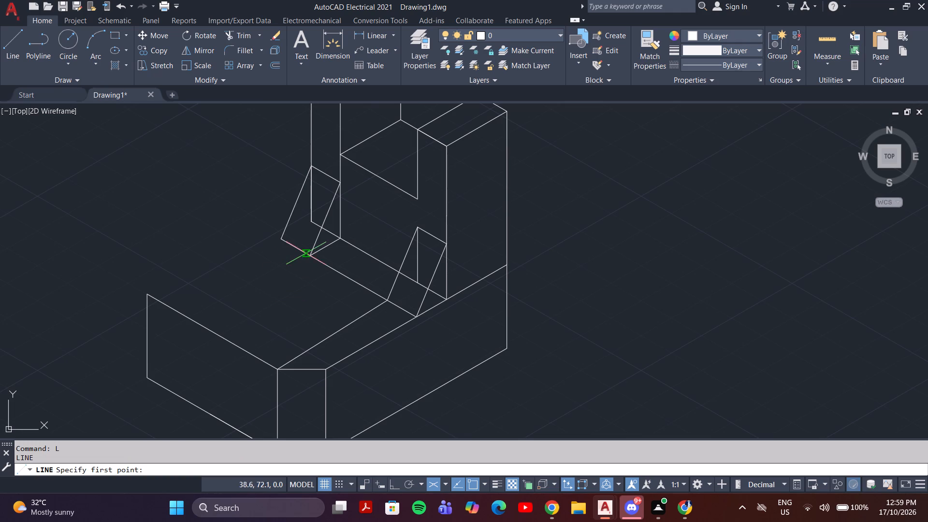
click(311, 256)
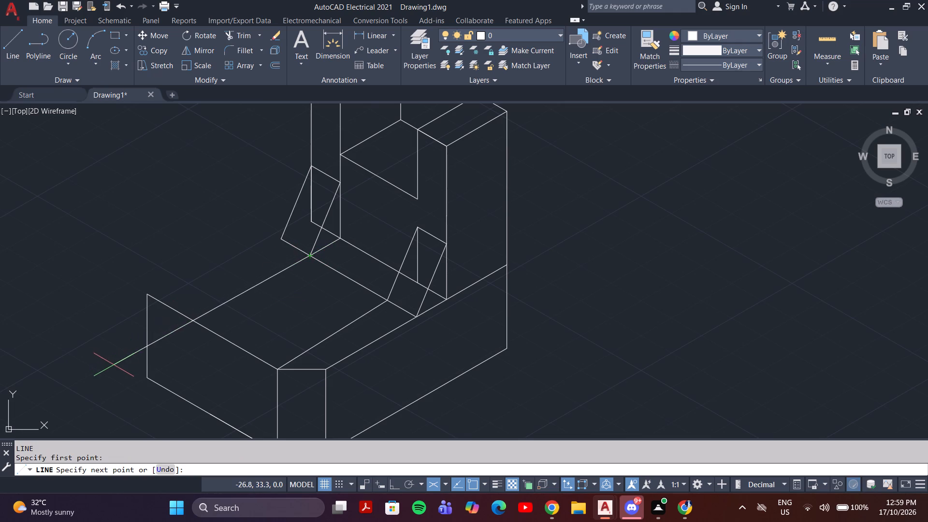
key(F5)
key(F8)
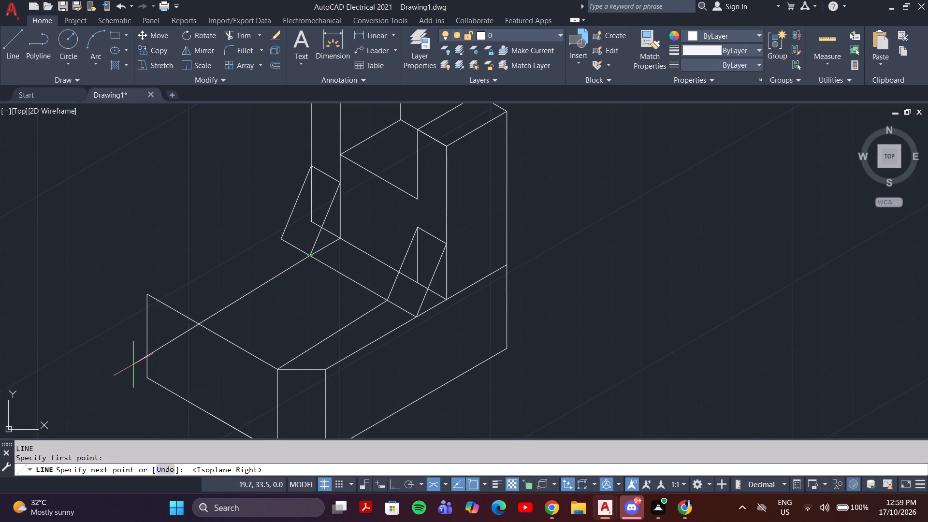
click(134, 356)
key(Escape)
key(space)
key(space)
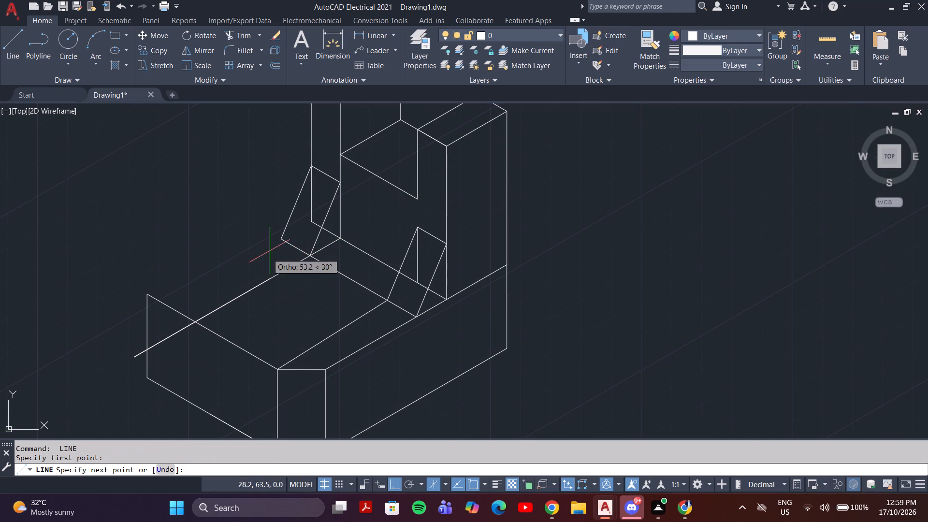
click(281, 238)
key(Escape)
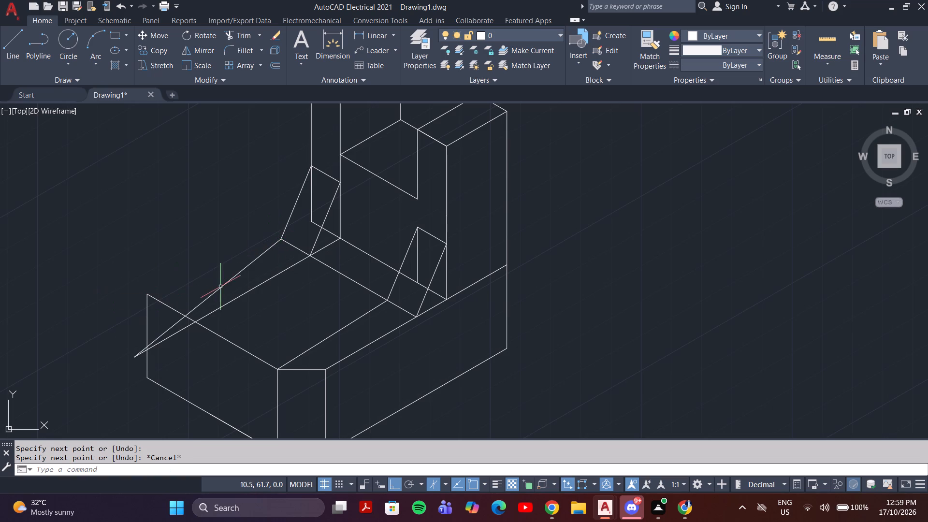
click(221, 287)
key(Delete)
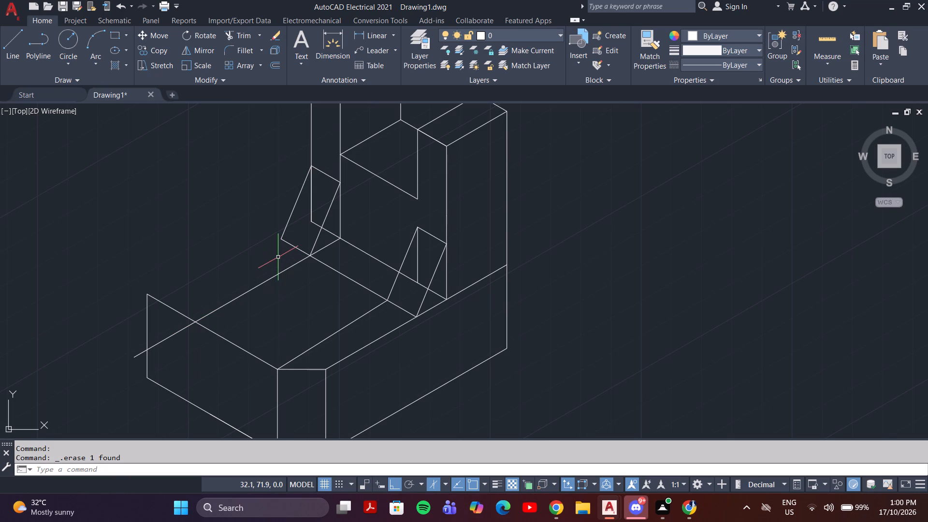
Draw a parallel isometric line about 76 mm long from the far sloping face's outer bottom corner forward past the base's front top edge.
key(F5)
key(F5)
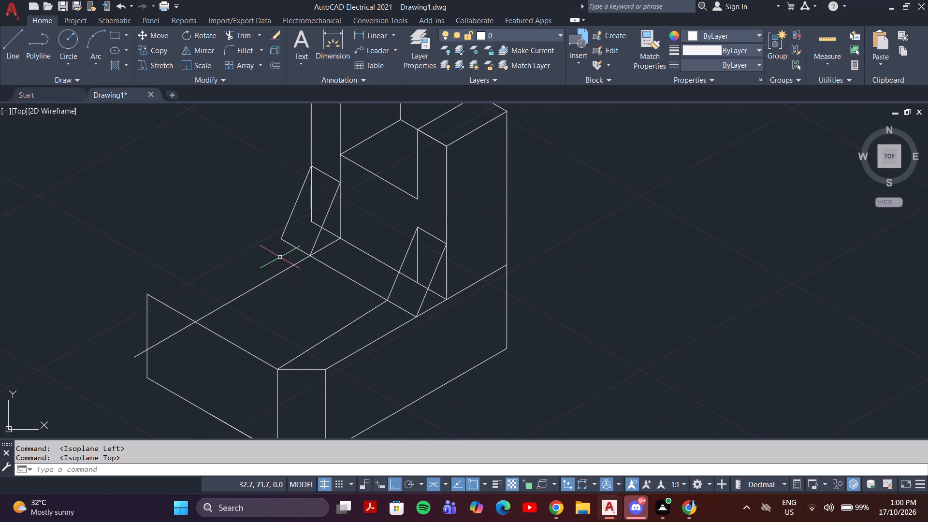
key(l)
key(Return)
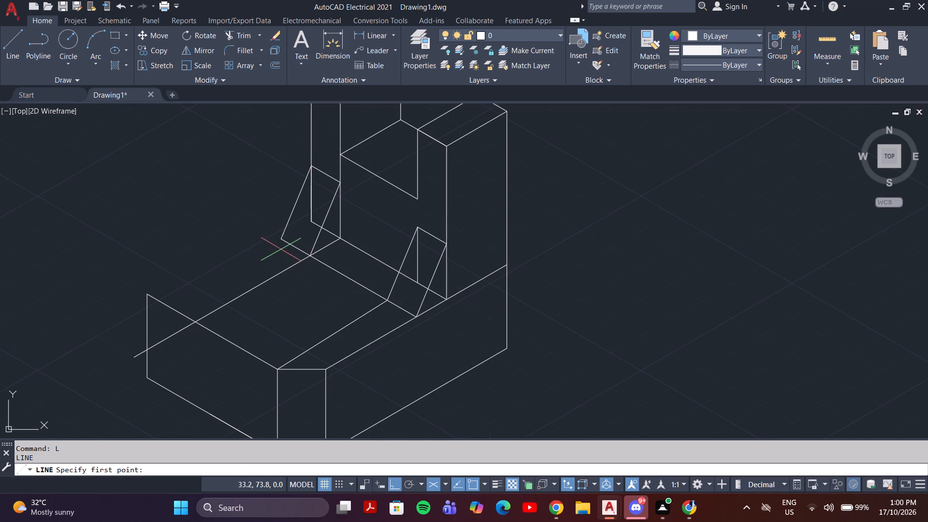
click(281, 240)
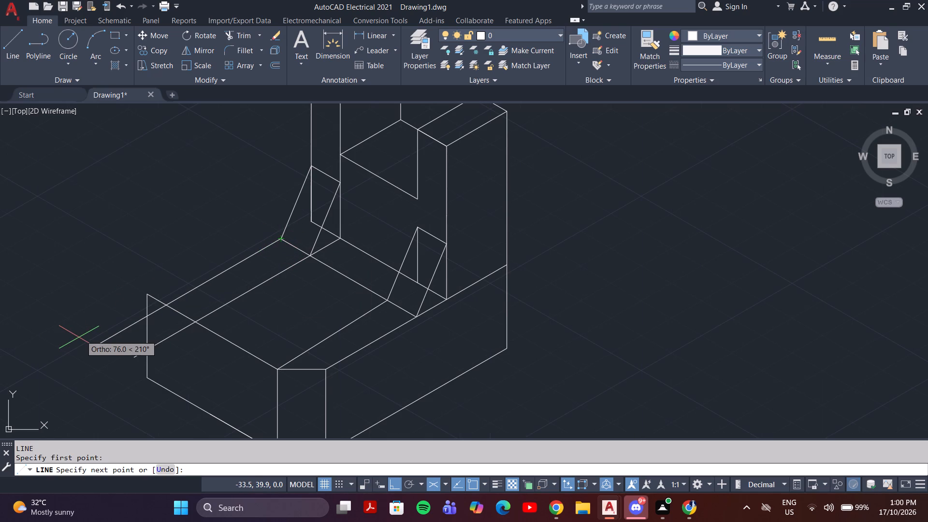
click(79, 337)
key(Escape)
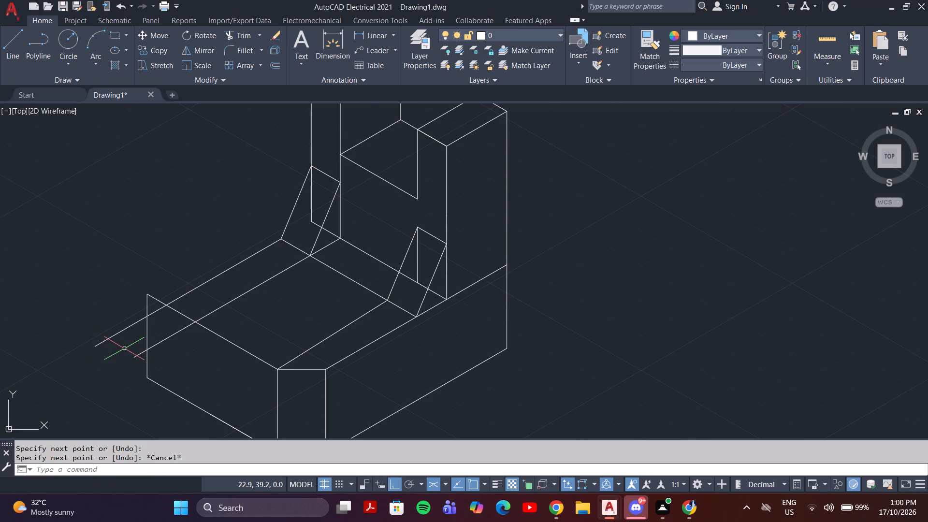
Draw a vertical line from the inner isometric line's intersection with the base's front top edge down past the bottom edge.
key(space)
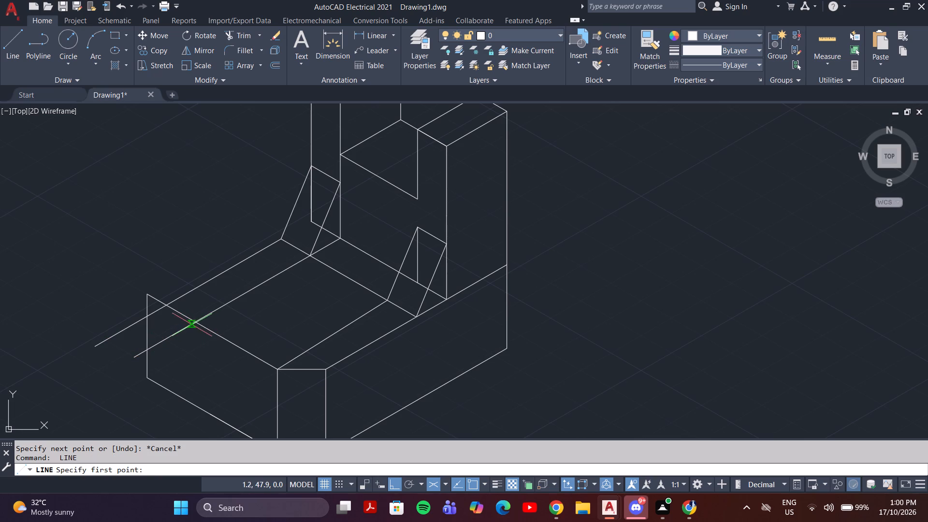
key(F5)
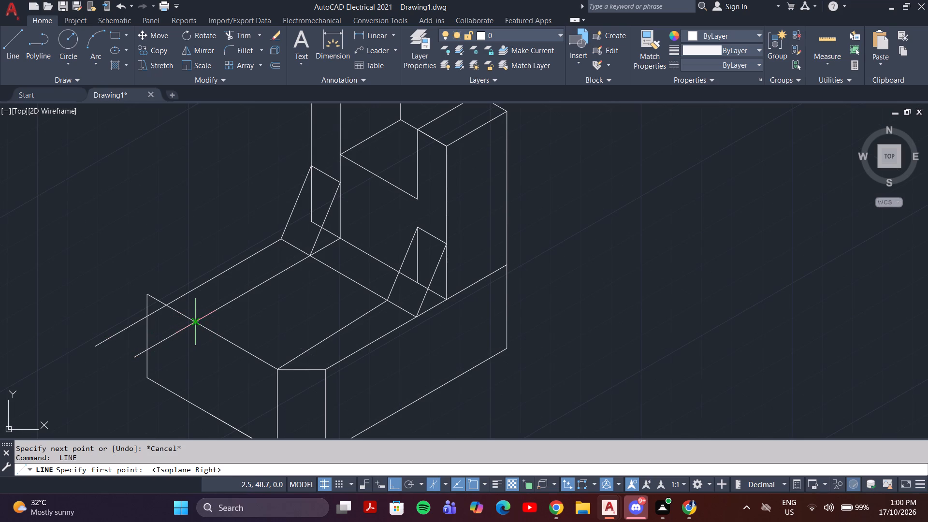
click(196, 322)
scroll(178, 402, down, 1)
middle_drag(178, 398, 178, 285)
click(177, 307)
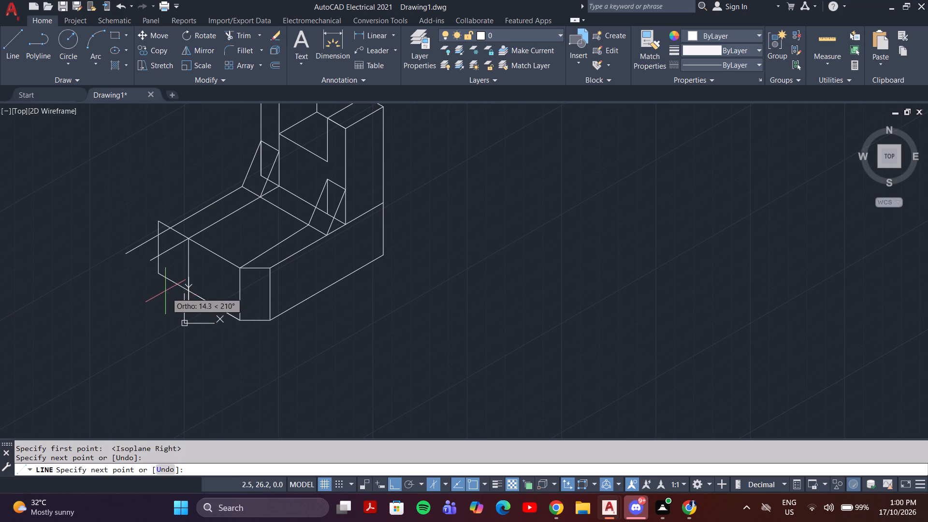
key(Escape)
Trim the front overhangs of both isometric lines and the part of the new vertical that extends below the base's bottom edge.
middle_drag(162, 253, 205, 345)
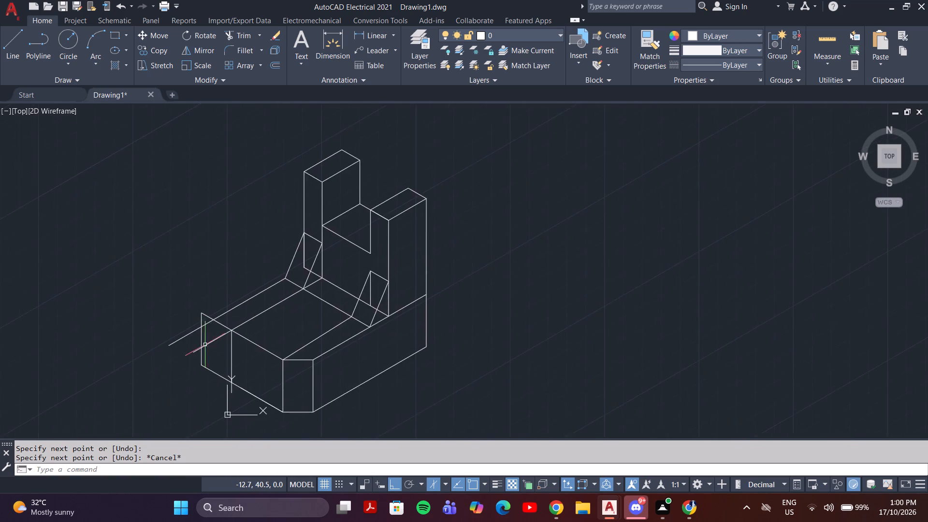
scroll(203, 343, up, 3)
scroll(203, 342, down, 2)
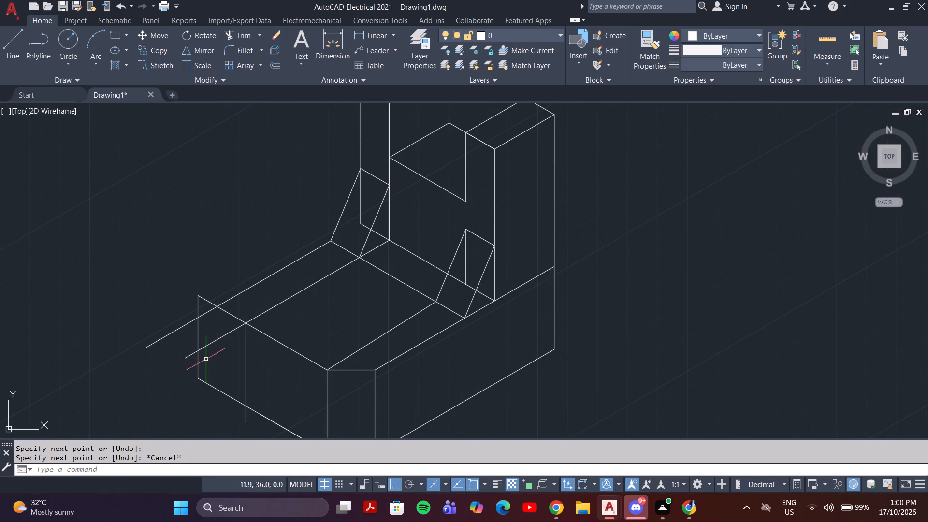
key(t)
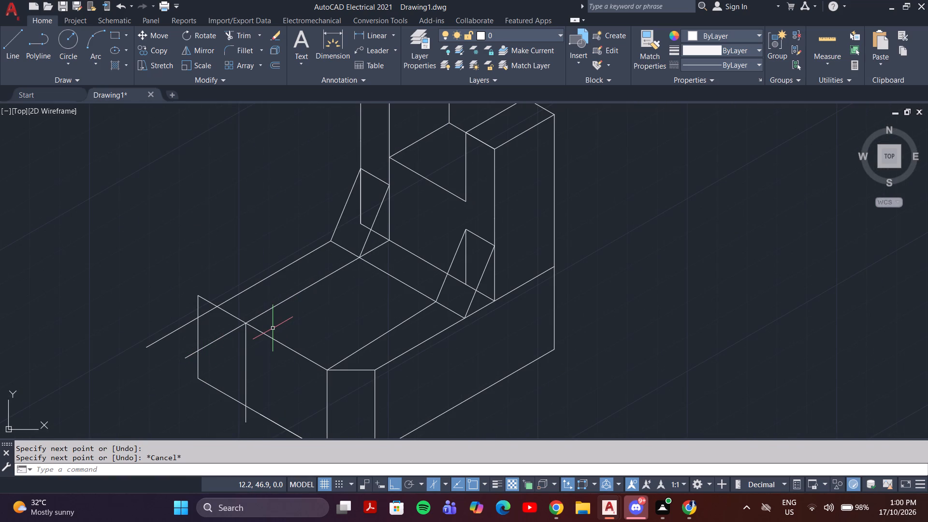
key(r)
key(Return)
drag(236, 348, 201, 316)
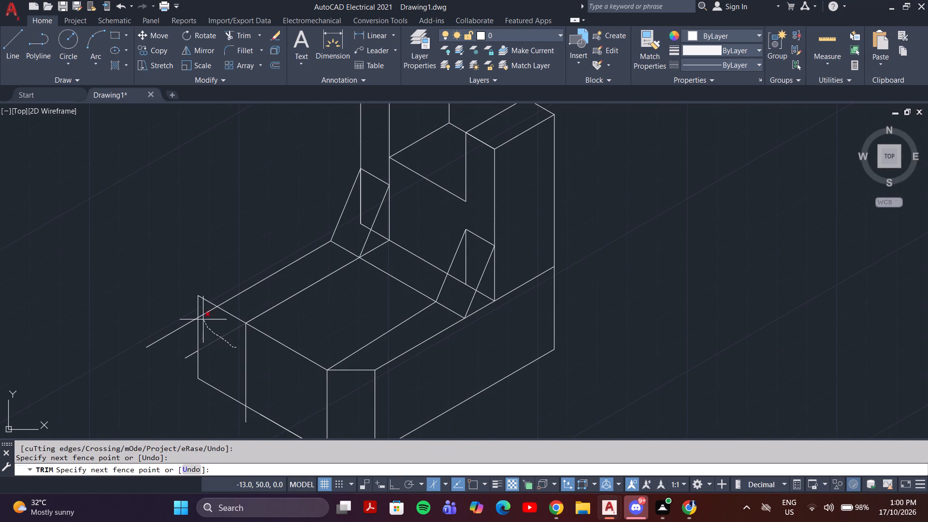
drag(201, 316, 199, 309)
drag(185, 366, 183, 339)
drag(183, 339, 168, 319)
middle_drag(229, 402, 228, 300)
scroll(232, 343, up, 3)
middle_drag(227, 290, 214, 336)
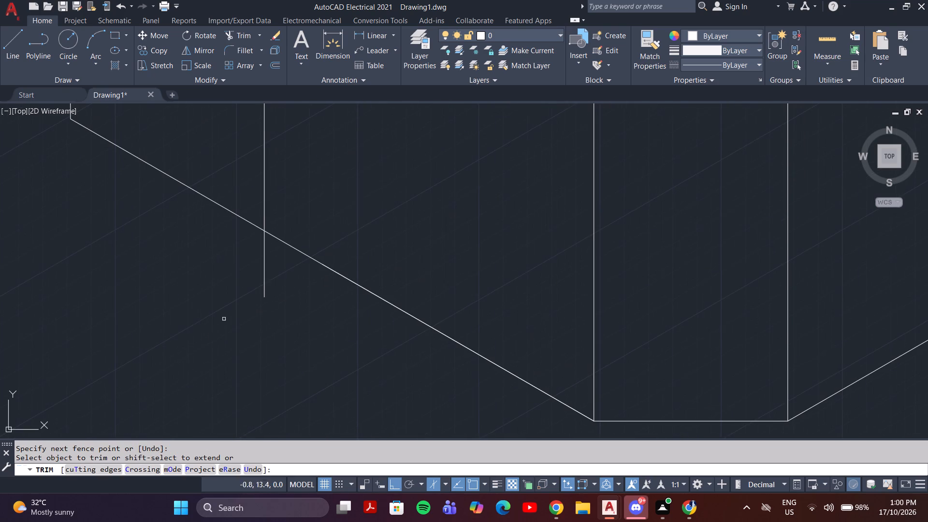
drag(289, 283, 151, 275)
scroll(148, 275, down, 4)
middle_drag(148, 275, 163, 335)
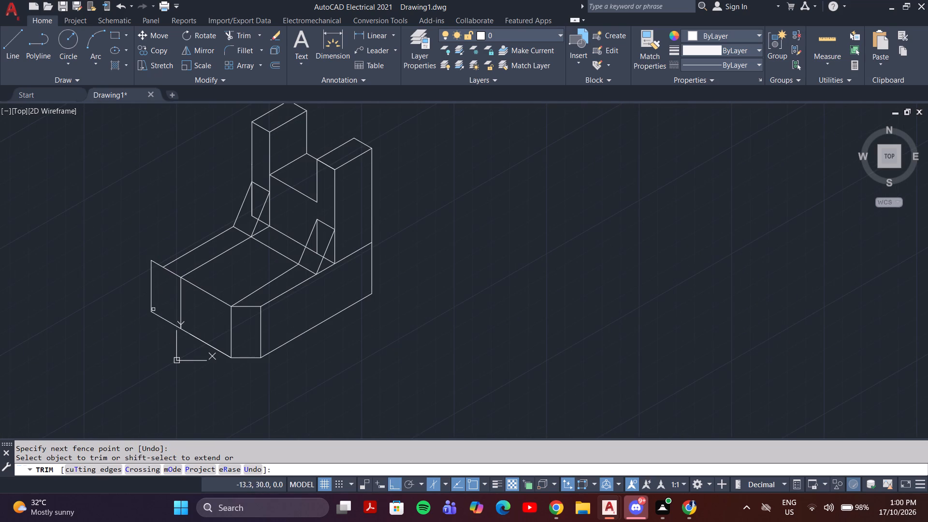
key(Escape)
Draw a vertical line from the top of the new front vertical edge up past the outer isometric line.
key(l)
key(Return)
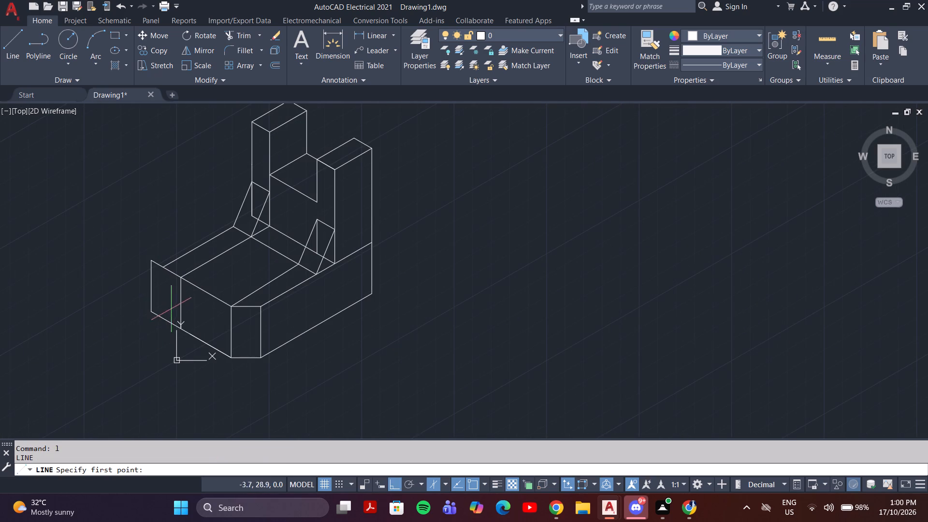
click(181, 277)
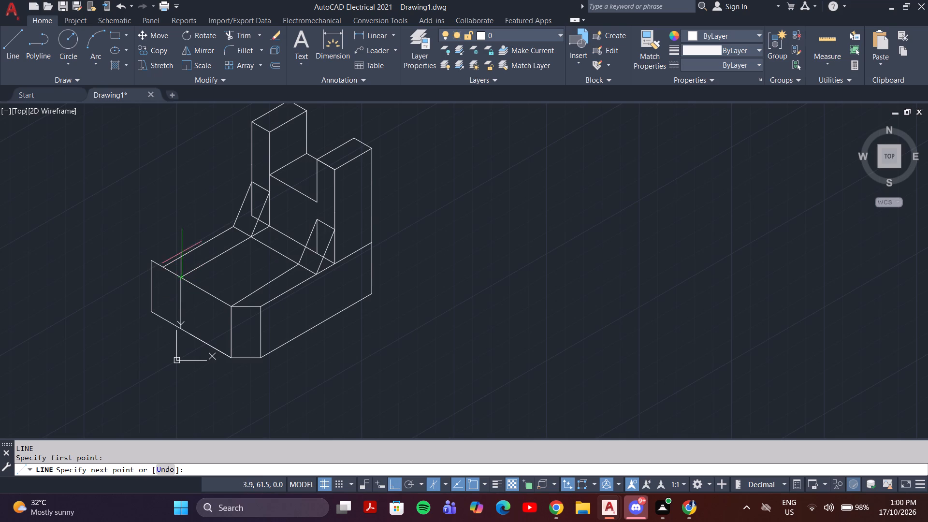
scroll(182, 244, up, 6)
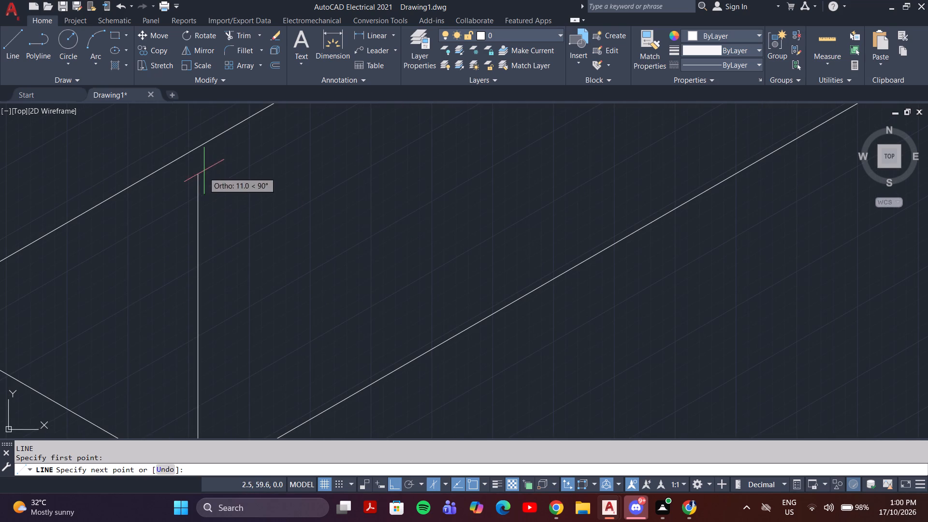
click(198, 129)
key(Escape)
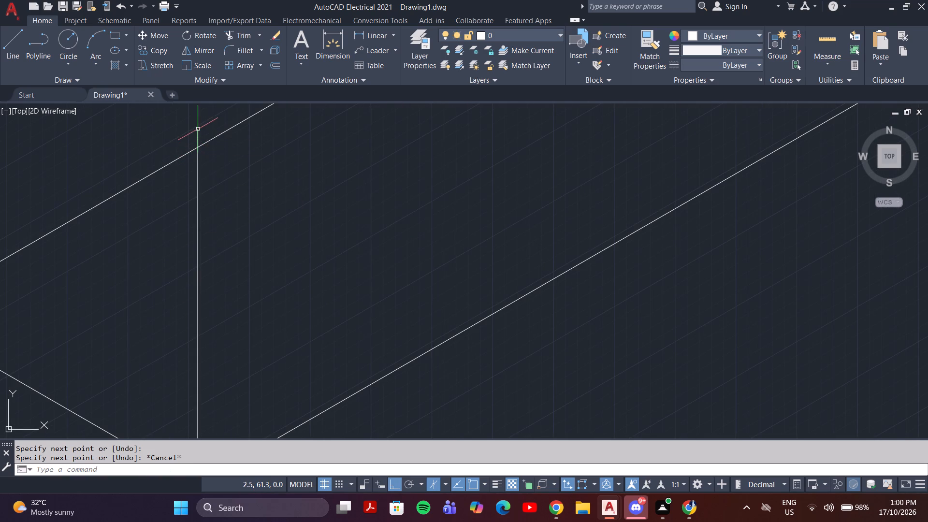
Trim the short end of the vertical line that overhangs the outer isometric line.
scroll(198, 129, down, 5)
middle_drag(198, 140, 202, 300)
scroll(201, 287, up, 5)
text(tr)
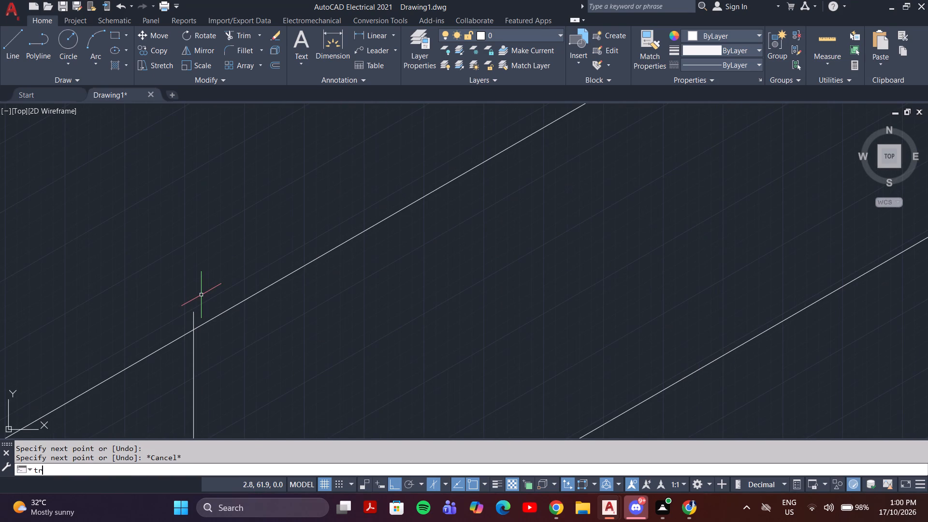
key(Return)
drag(203, 308, 160, 331)
Trim away the base's far front corner outside the new vertical edge, including its top and bottom edge ends and the old outer vertical.
scroll(156, 324, down, 3)
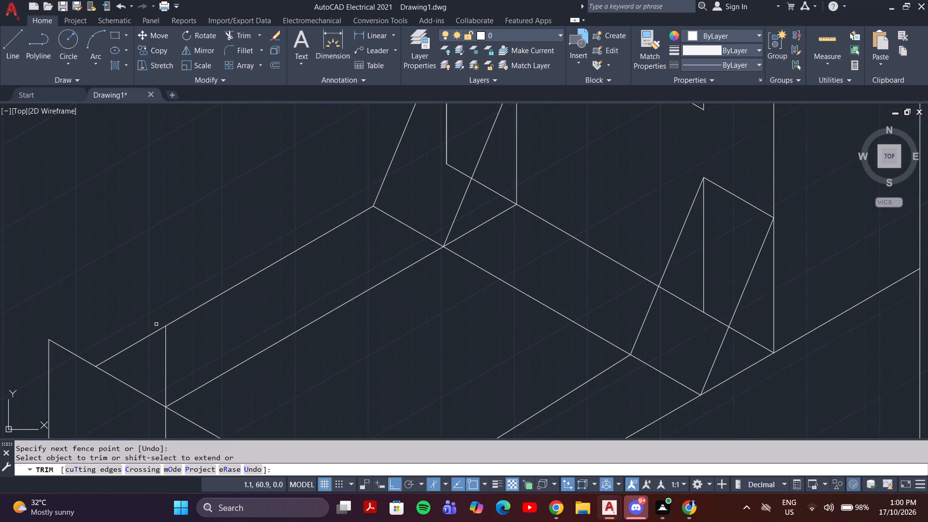
scroll(106, 297, down, 3)
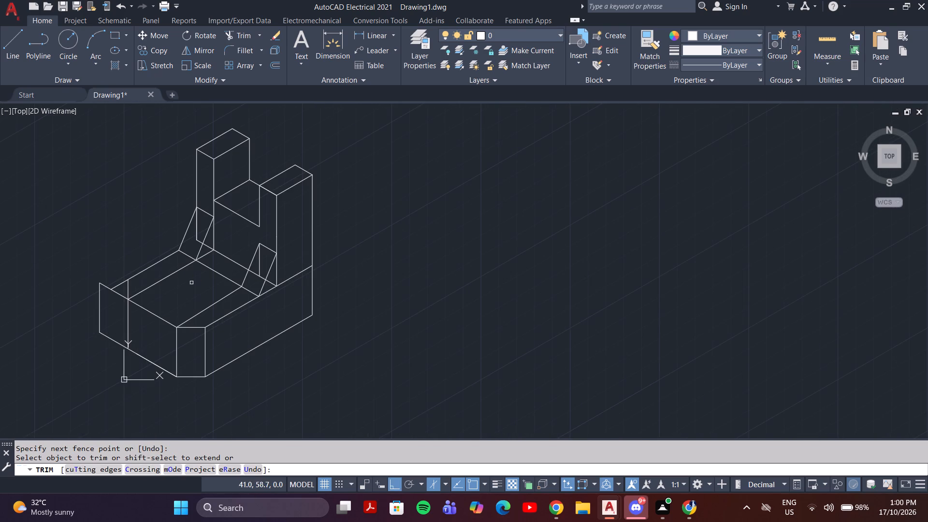
drag(108, 268, 109, 363)
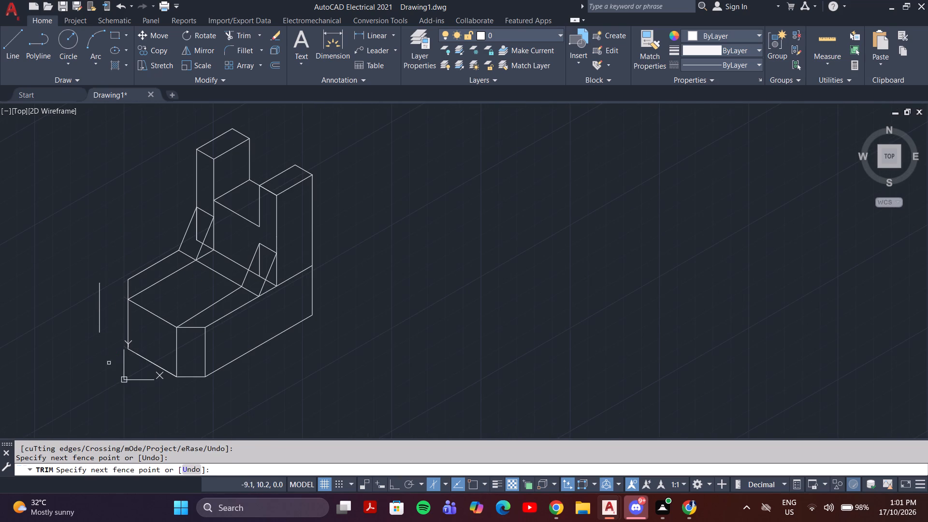
drag(109, 320, 87, 299)
middle_drag(110, 258, 100, 302)
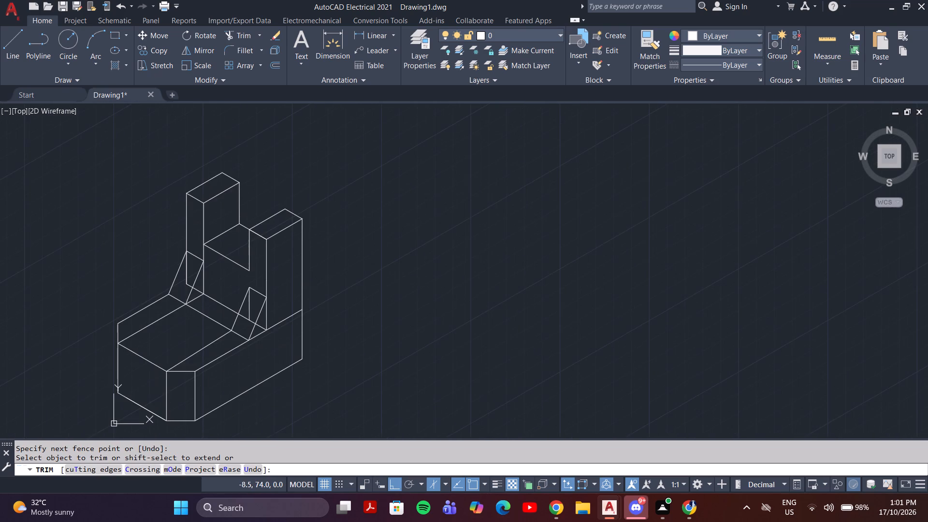
scroll(134, 313, up, 1)
key(Escape)
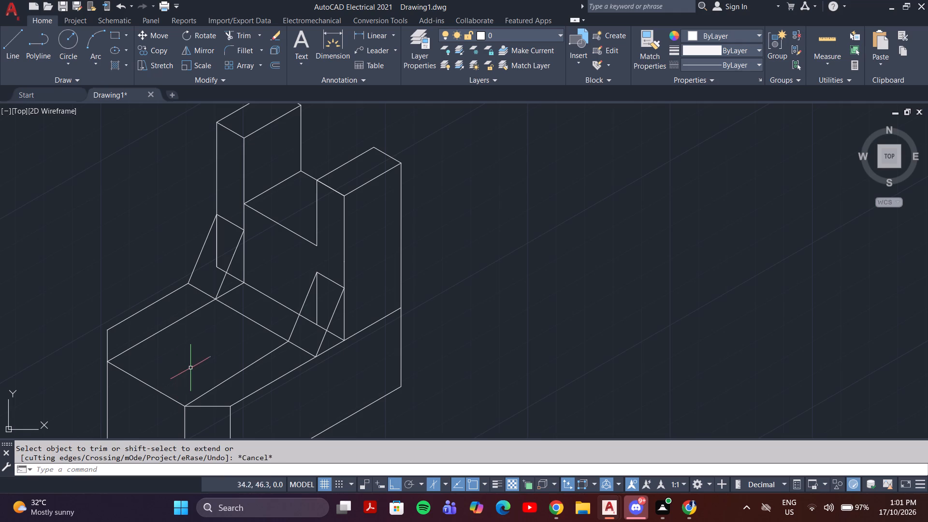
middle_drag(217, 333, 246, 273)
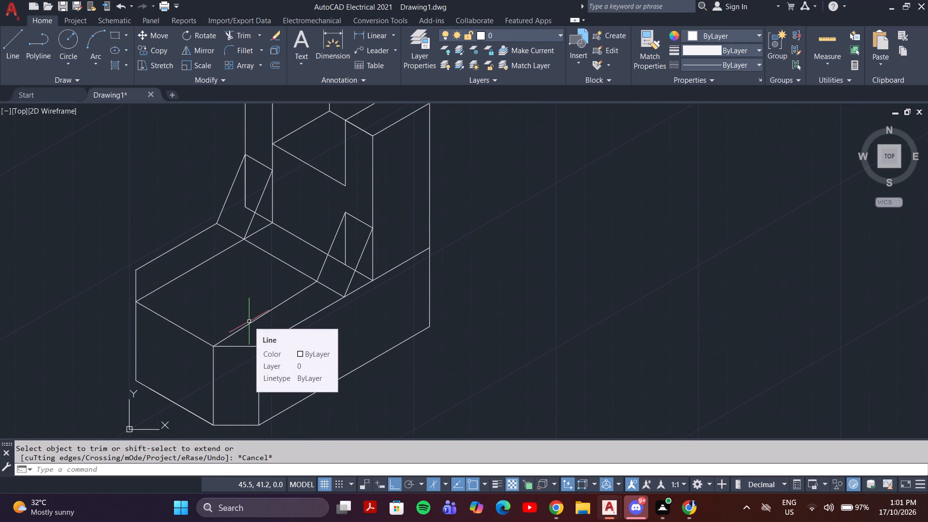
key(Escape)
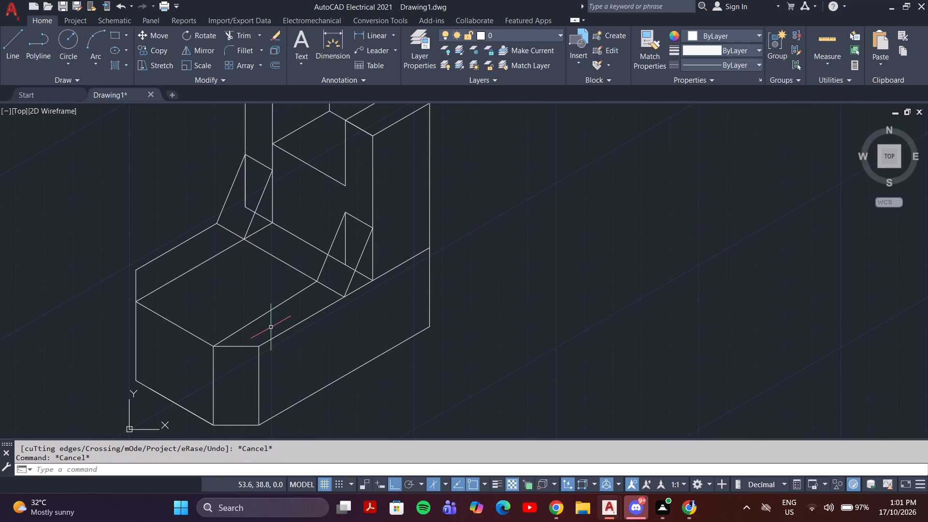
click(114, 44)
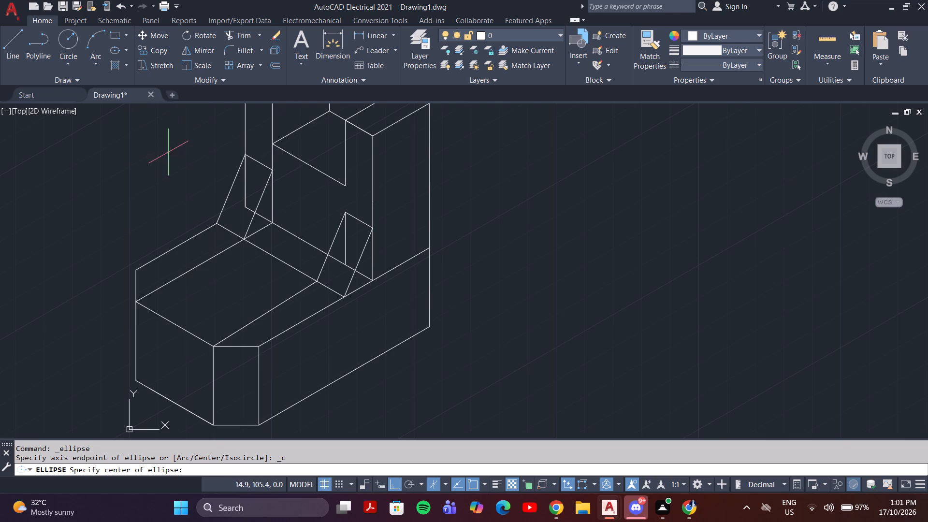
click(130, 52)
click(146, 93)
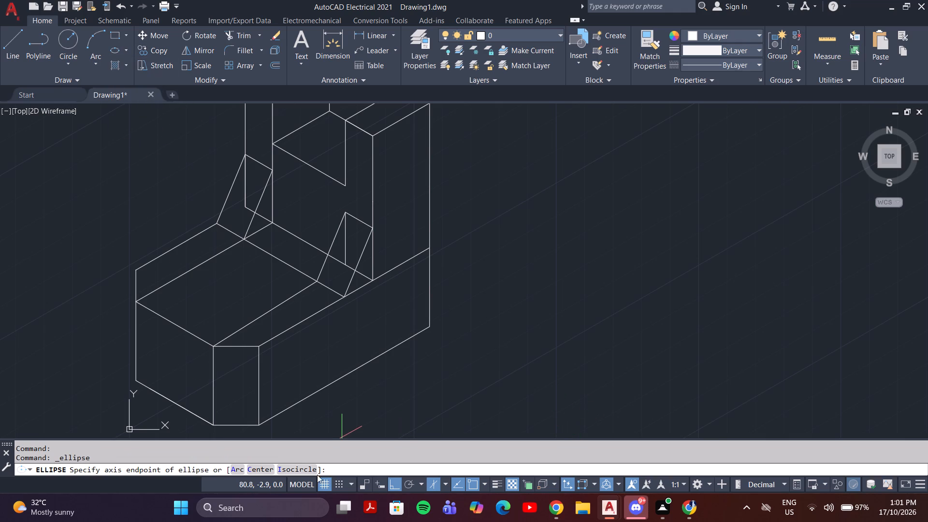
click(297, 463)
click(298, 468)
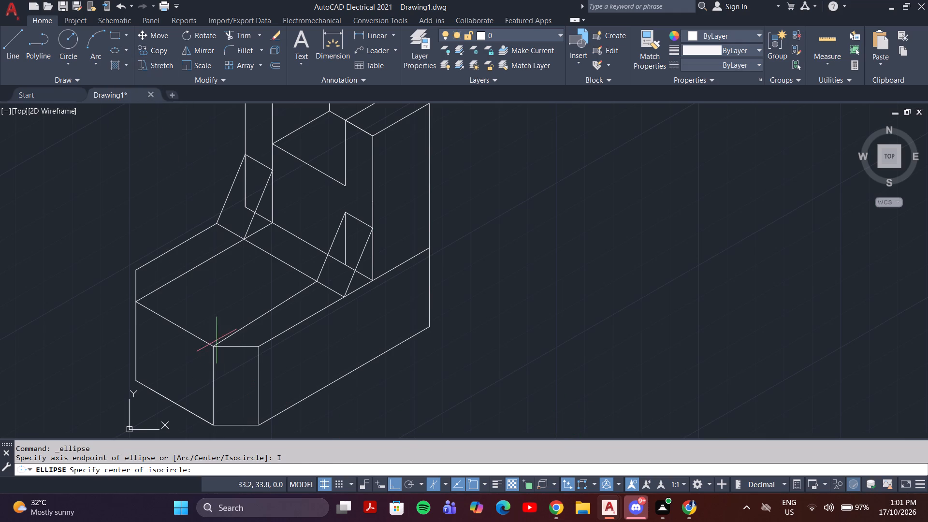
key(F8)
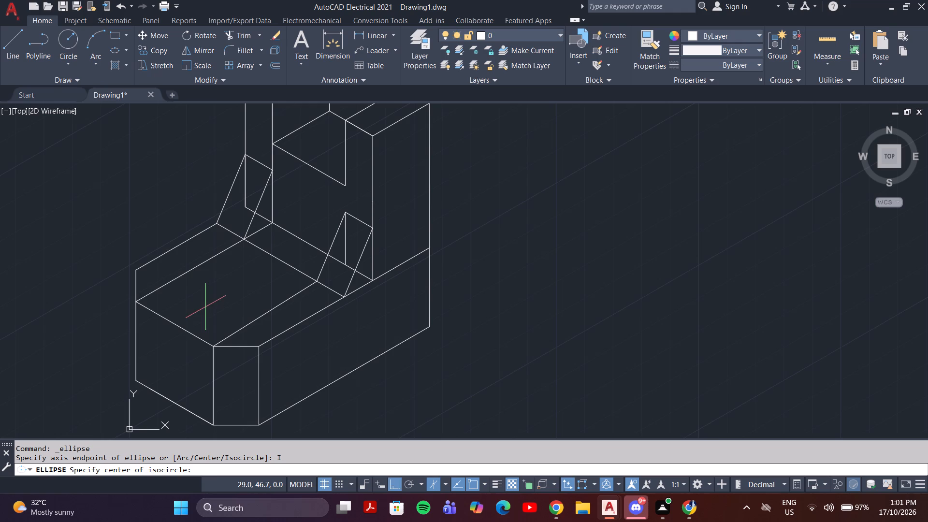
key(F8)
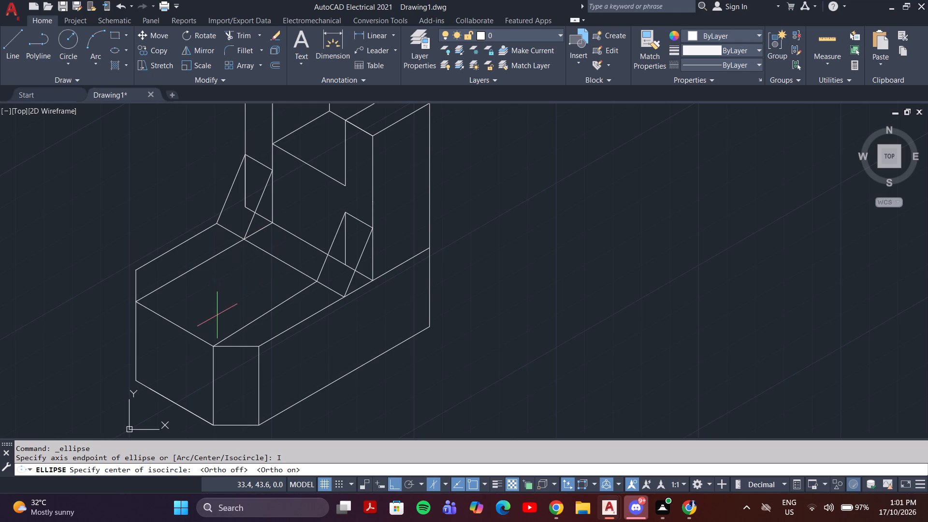
Switch the isoplane to Top and draw an isometric construction line between the midpoints of the two inner lines on the base's top face.
key(F5)
key(F5)
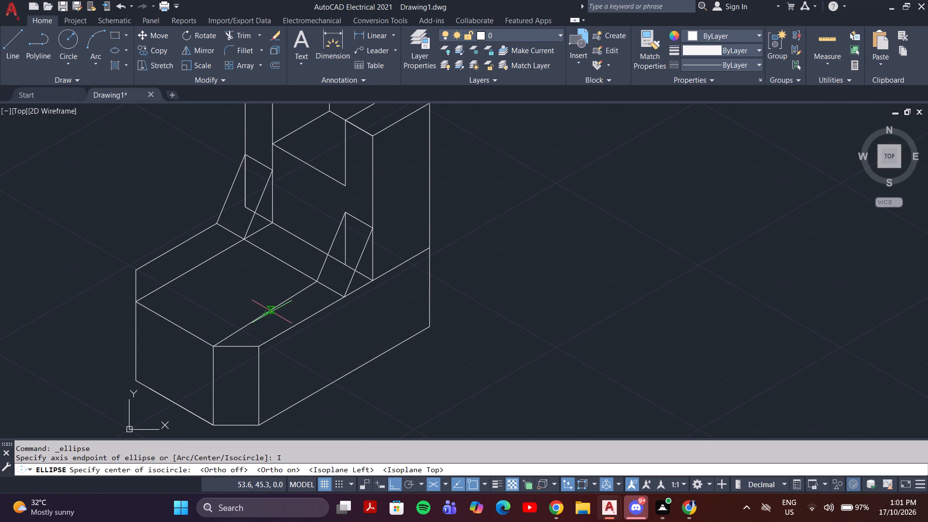
key(Escape)
key(l)
key(Return)
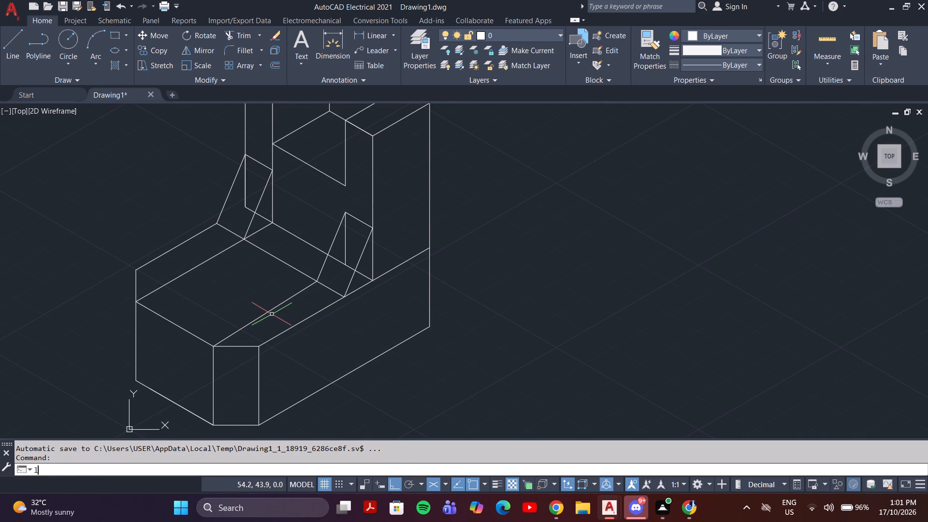
click(267, 312)
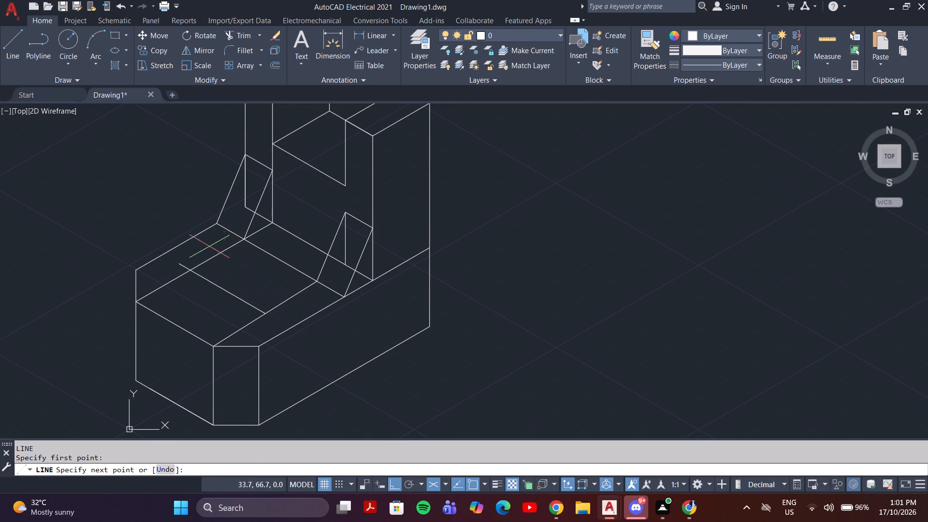
click(188, 268)
key(Escape)
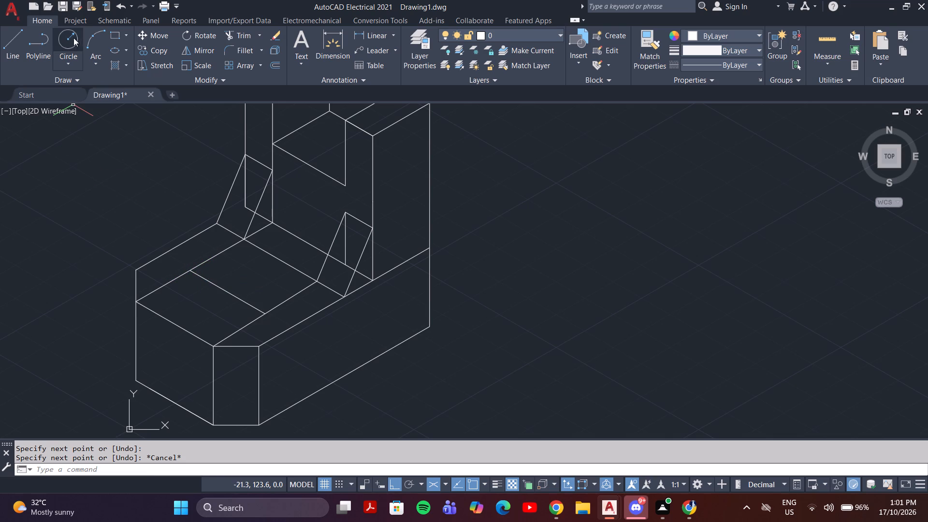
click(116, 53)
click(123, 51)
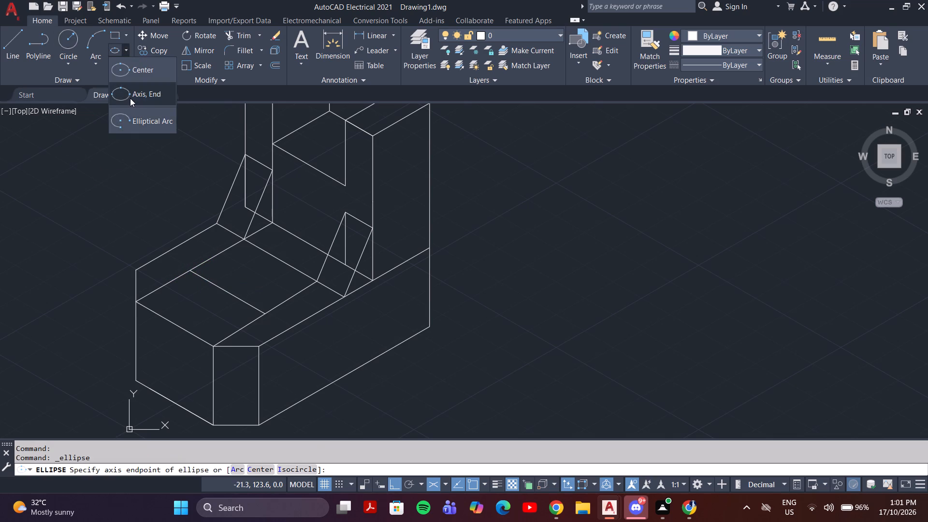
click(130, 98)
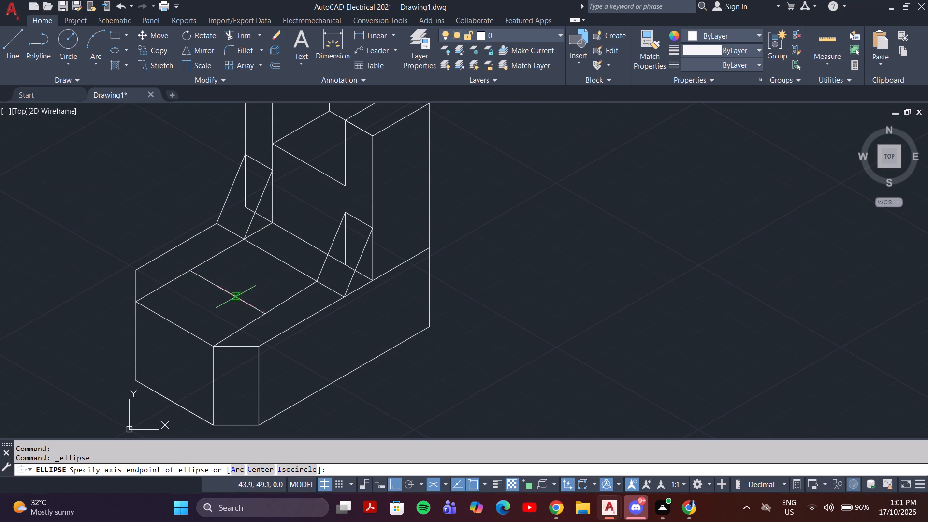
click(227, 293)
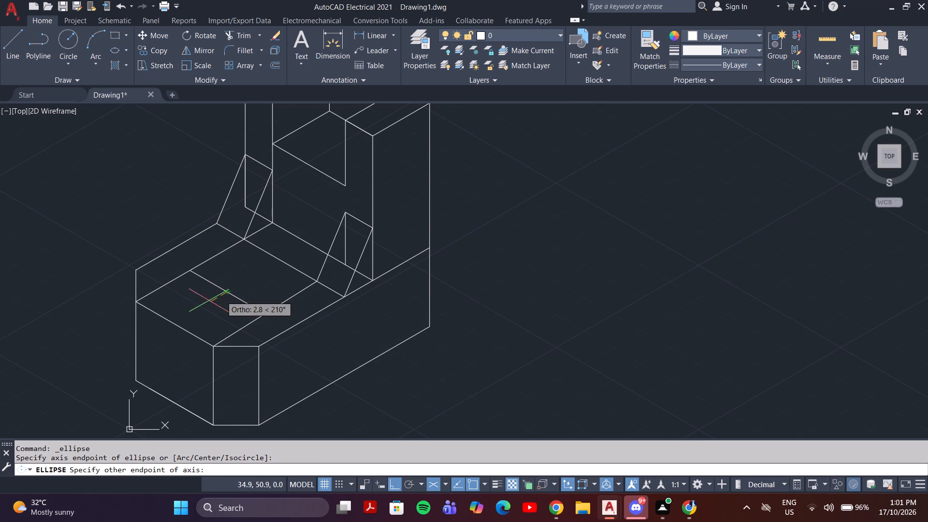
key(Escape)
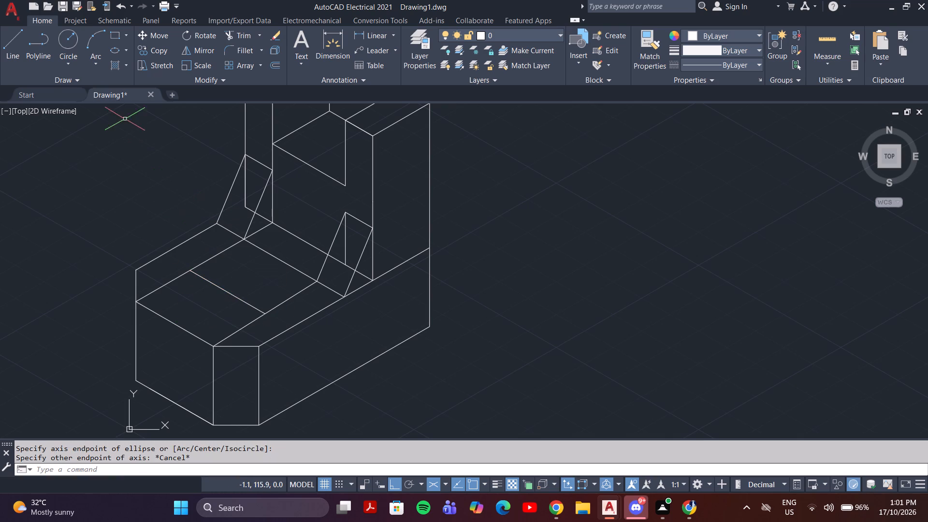
Draw an isocircle with diameter 28 on the base's top face, centred on the construction line's midpoint.
click(116, 50)
click(125, 55)
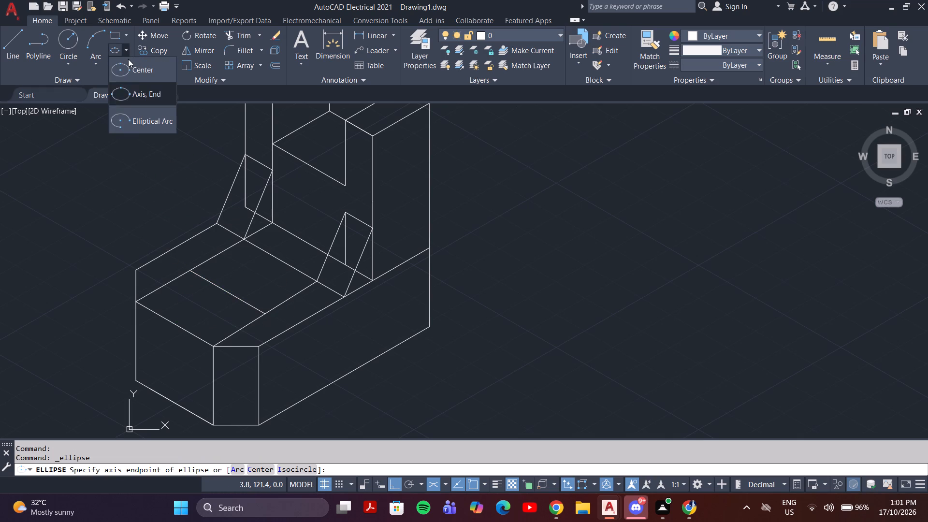
click(145, 90)
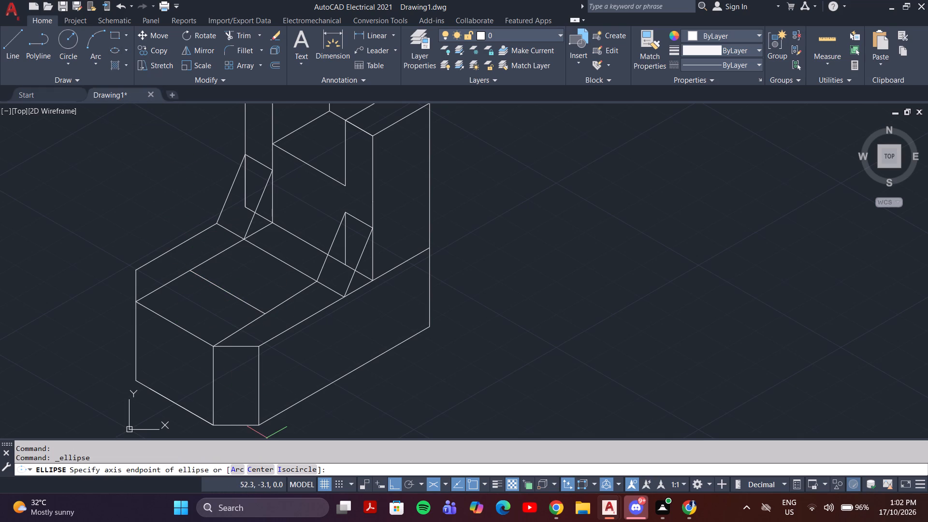
click(290, 468)
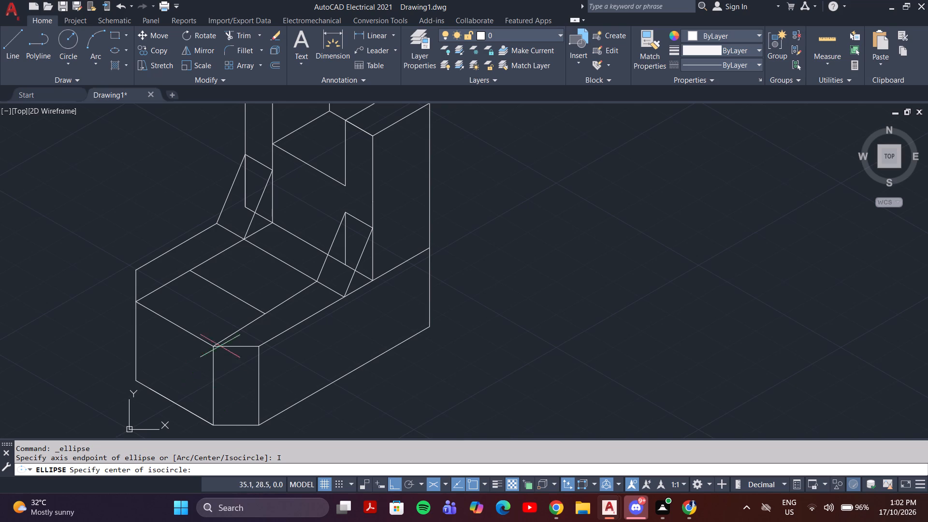
click(227, 292)
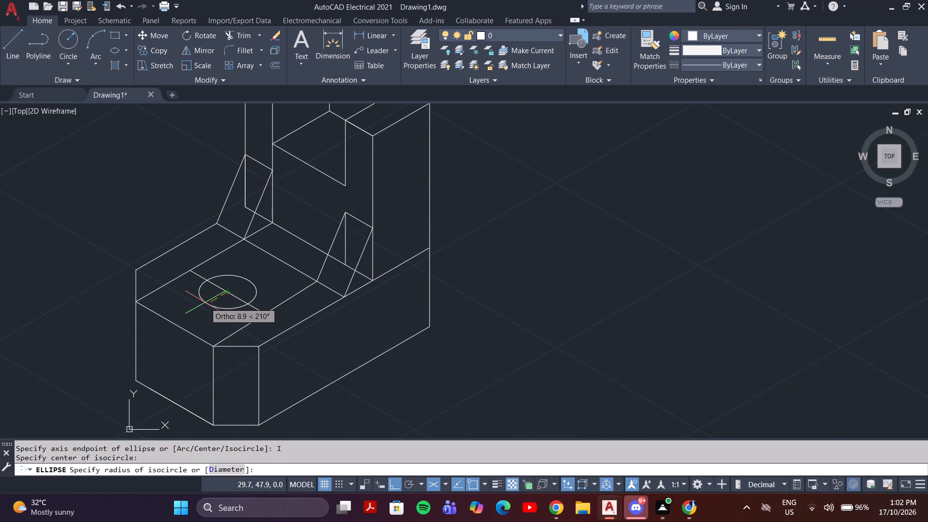
key(2)
key(8)
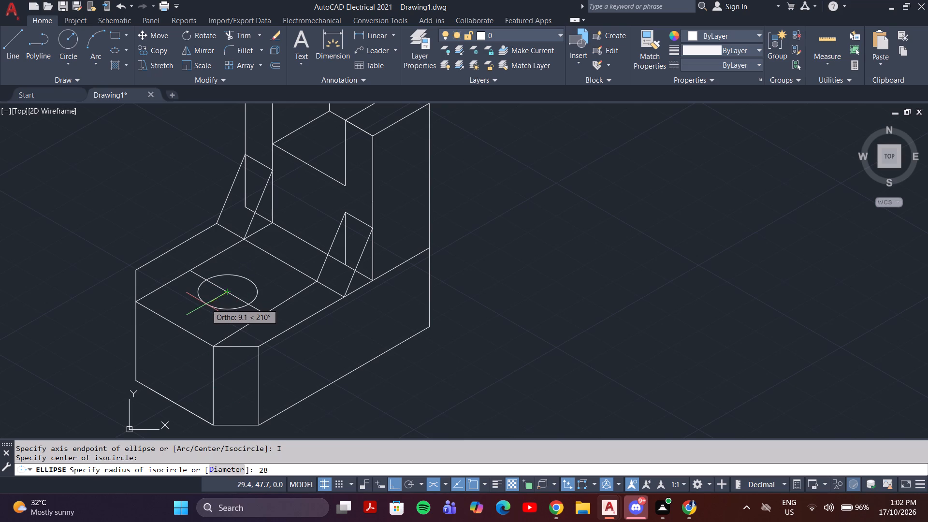
click(221, 474)
click(223, 471)
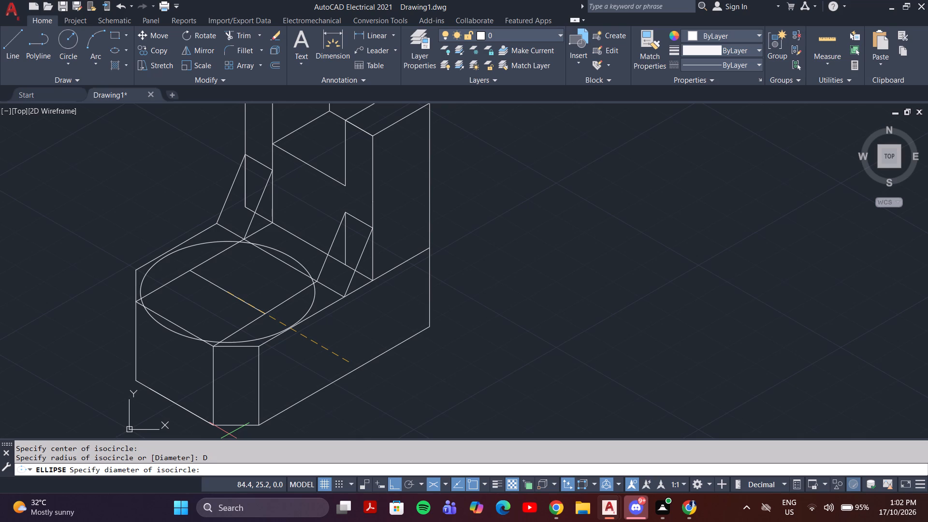
key(2)
key(8)
key(Return)
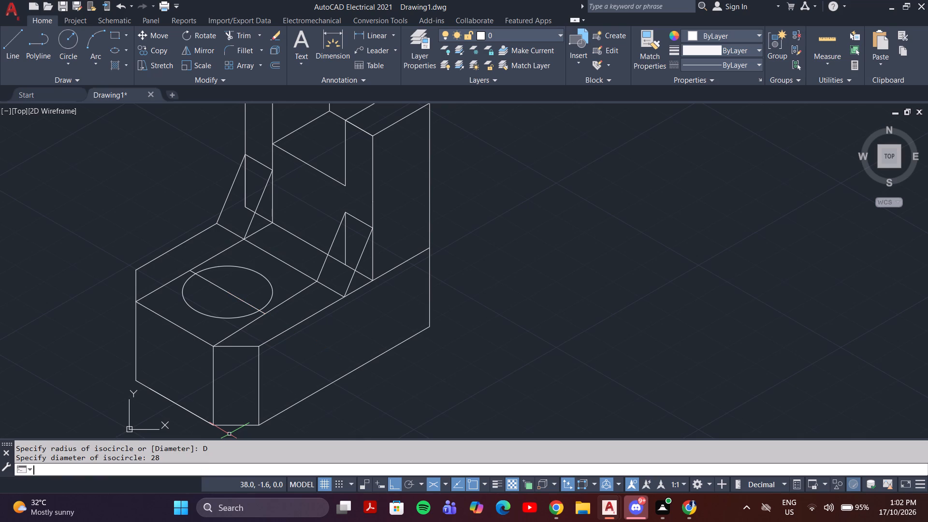
Erase the construction line running through the isocircle.
scroll(238, 331, up, 2)
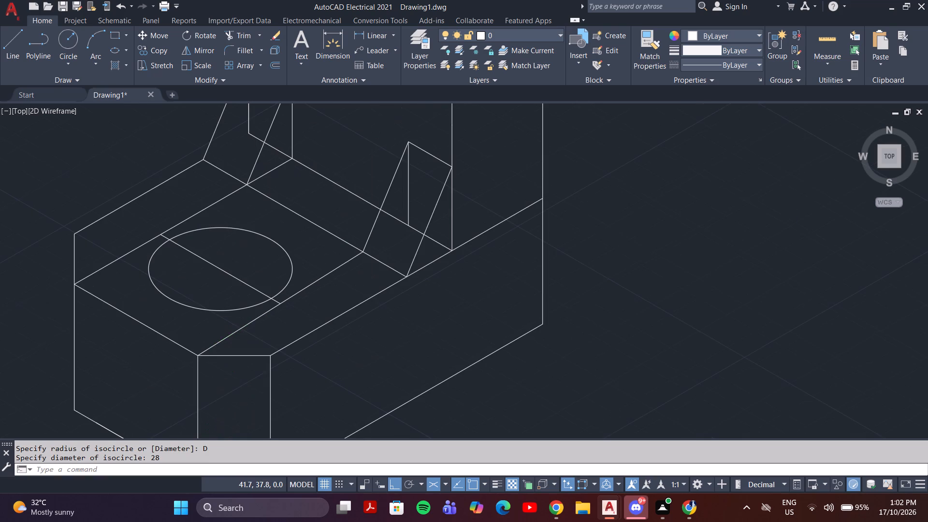
scroll(239, 330, down, 1)
key(Escape)
scroll(180, 246, down, 4)
middle_drag(204, 239, 204, 240)
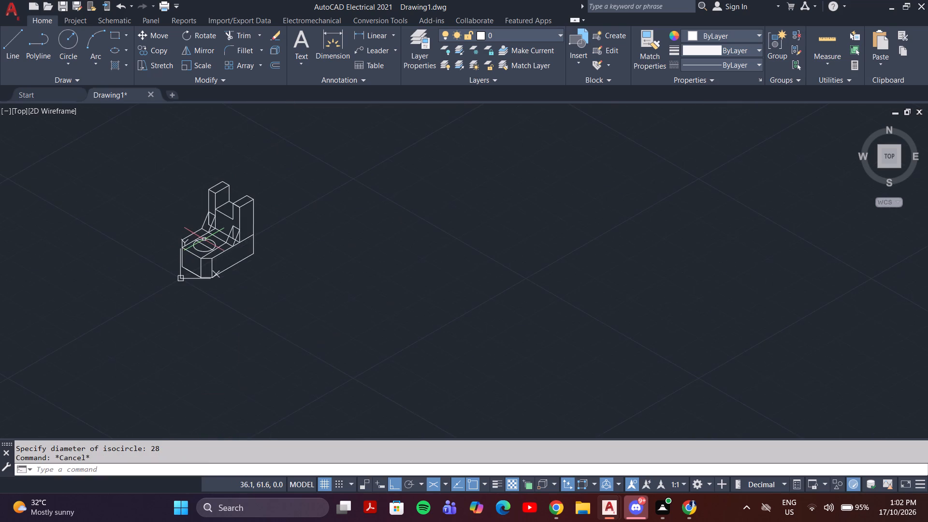
middle_drag(204, 240, 233, 272)
scroll(232, 264, up, 2)
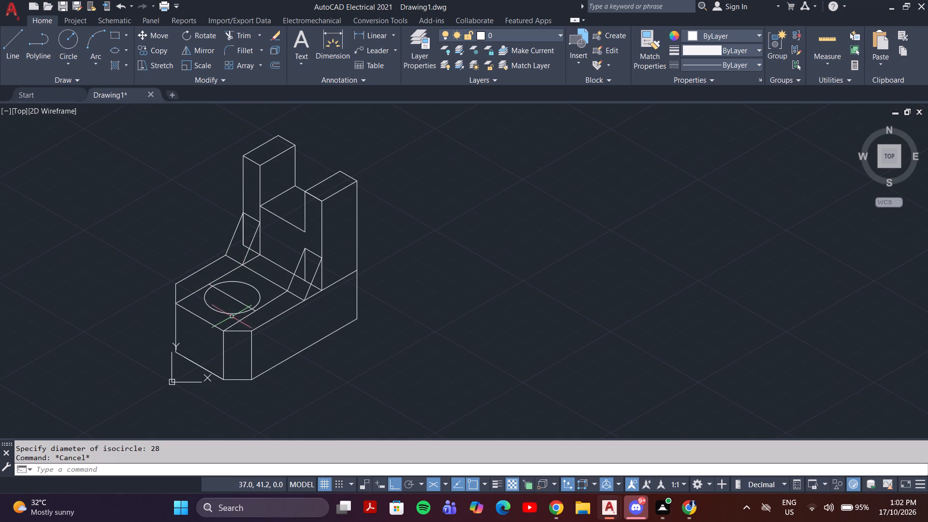
text(tr)
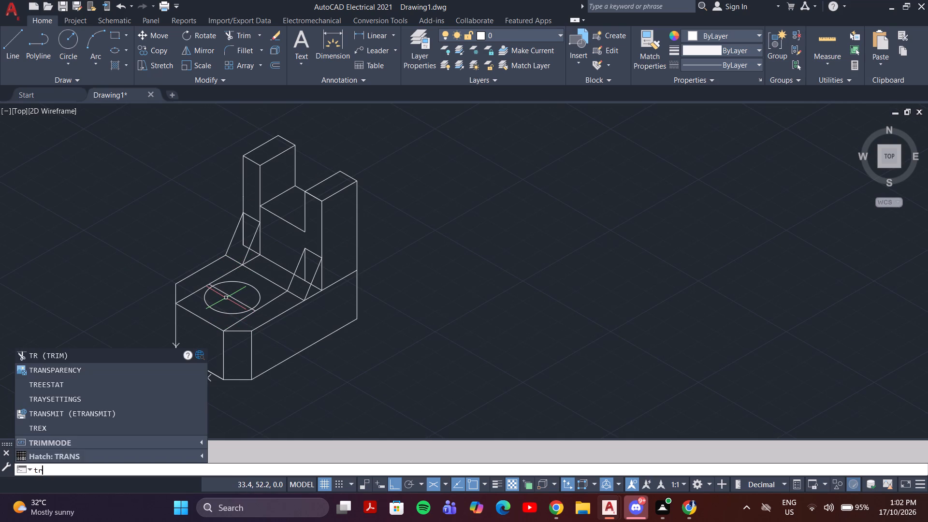
key(Escape)
scroll(230, 294, up, 3)
click(226, 308)
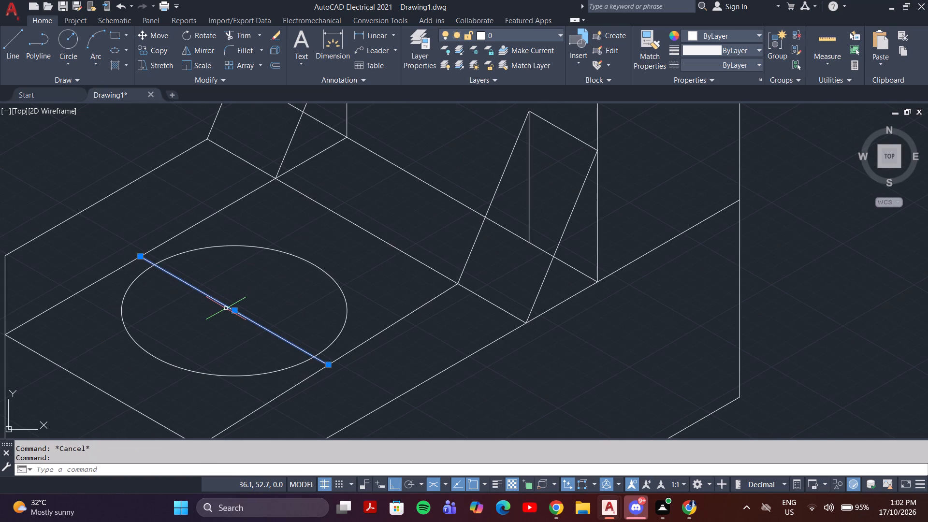
key(Delete)
Erase the two inner lengthwise lines on the base's top face, one on each side of the isocircle.
click(310, 375)
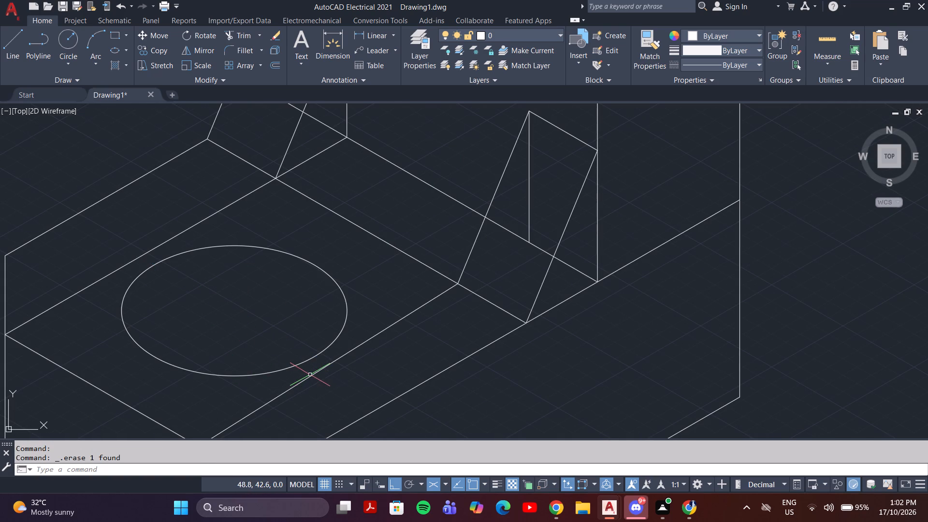
key(Delete)
click(120, 262)
key(Delete)
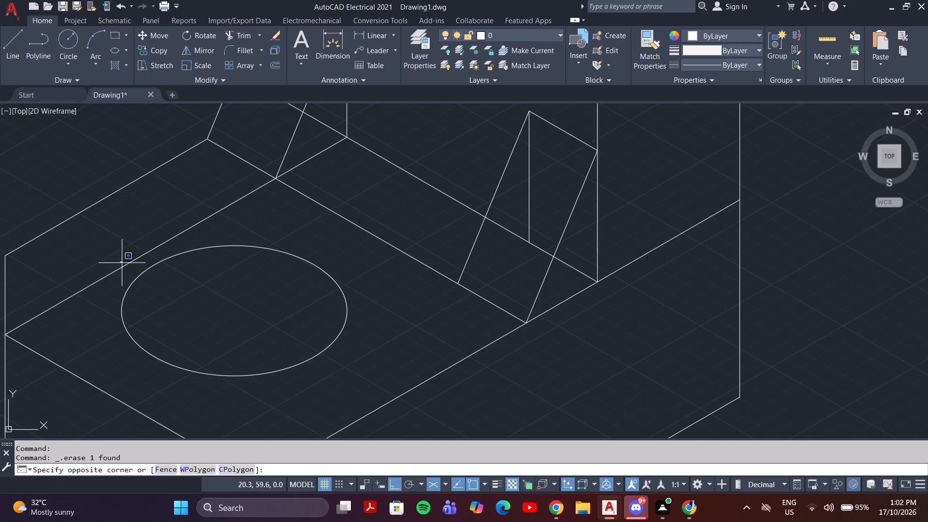
click(122, 263)
click(120, 266)
key(Delete)
Trim the hidden vertical, base and upright edge segments lying behind and beside the near sloping block.
scroll(85, 370, down, 2)
middle_drag(92, 361, 151, 337)
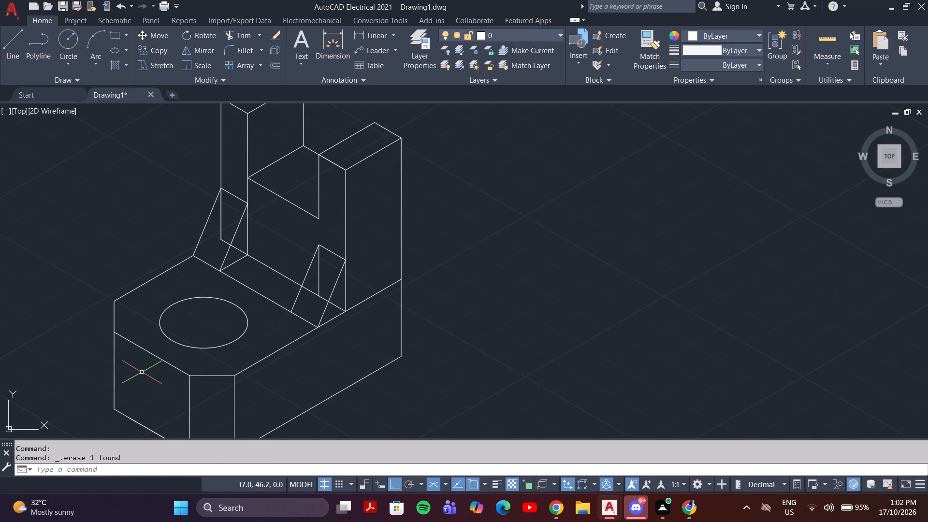
middle_drag(160, 403, 145, 346)
middle_drag(203, 329, 153, 394)
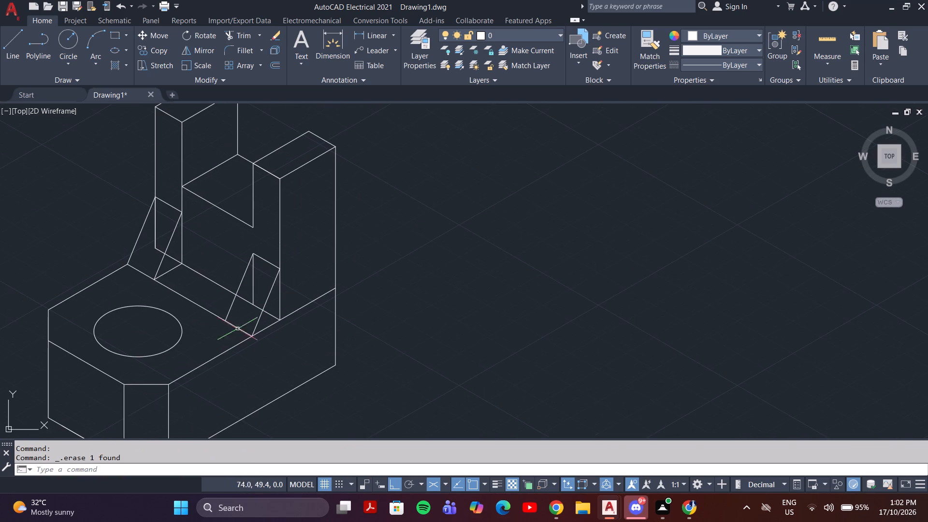
scroll(249, 314, up, 2)
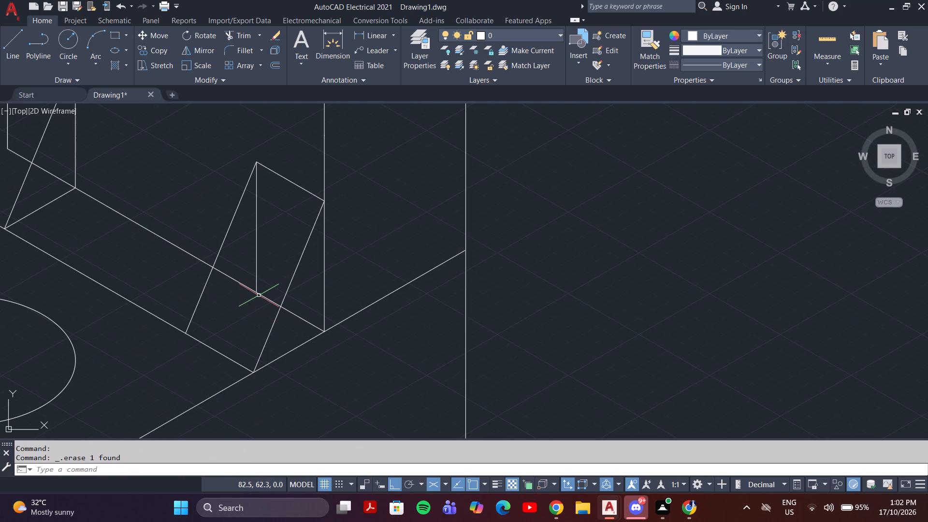
text(tr)
key(Return)
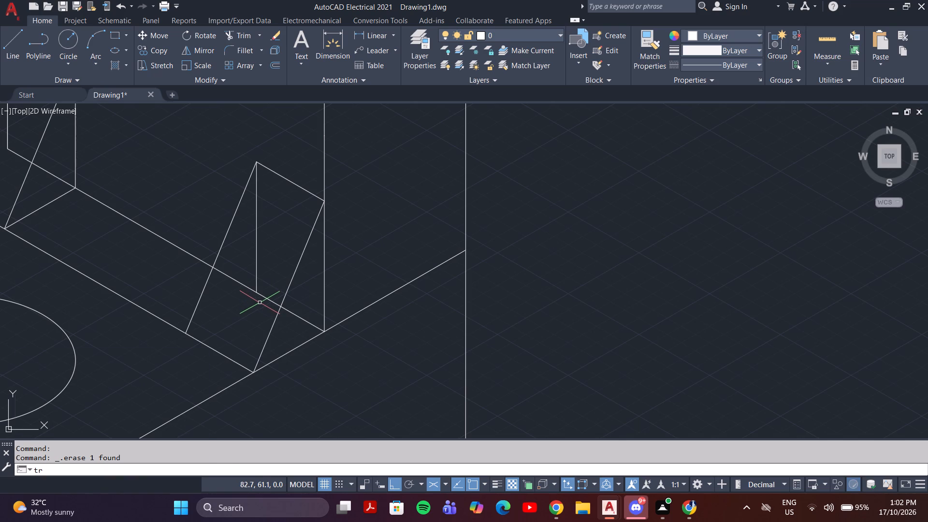
drag(257, 304, 248, 307)
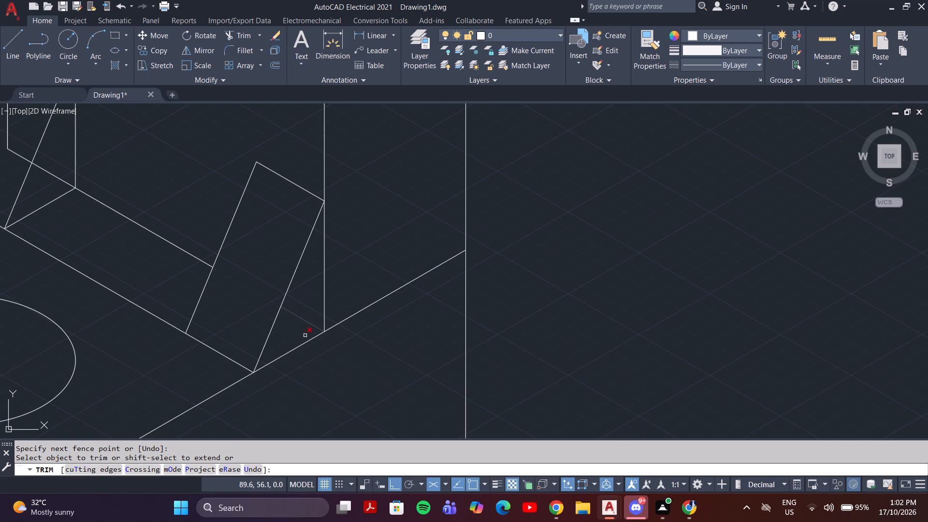
click(307, 321)
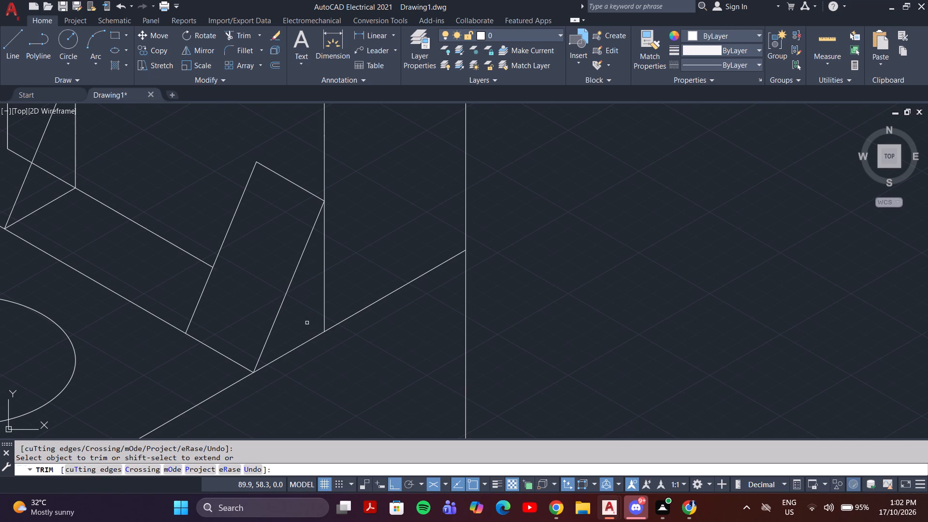
middle_drag(161, 277, 218, 304)
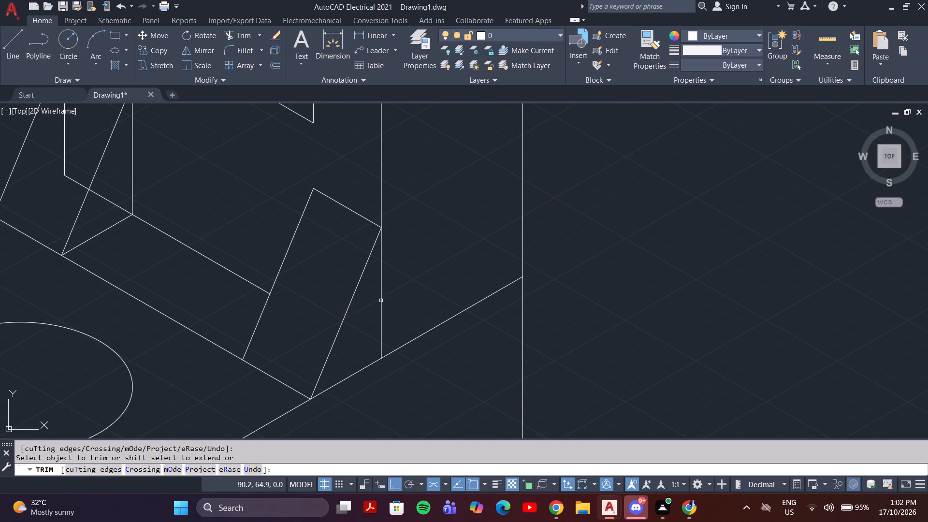
click(382, 298)
Trim the base-top line between the two sloping blocks and the hidden lines behind the far sloping block.
middle_drag(203, 286, 232, 305)
scroll(232, 305, down, 1)
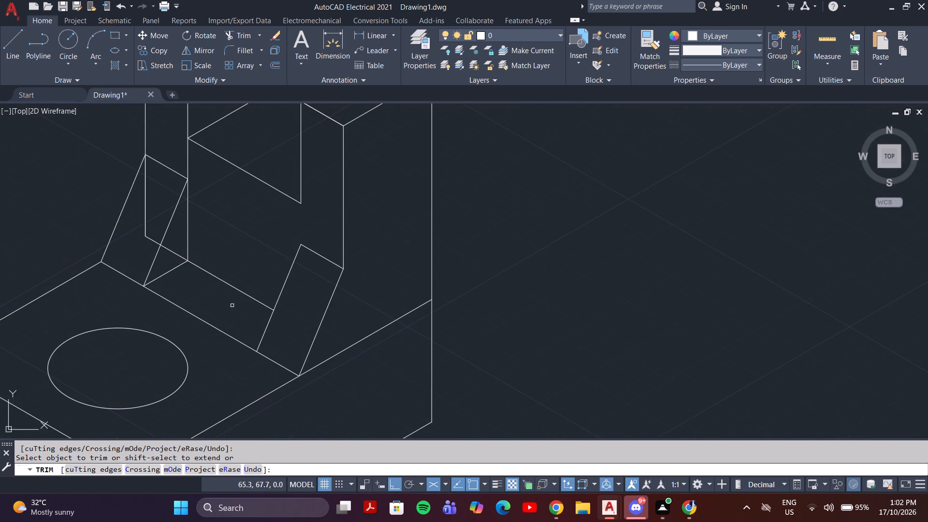
click(218, 328)
middle_drag(179, 284, 216, 331)
click(206, 297)
drag(187, 263, 203, 277)
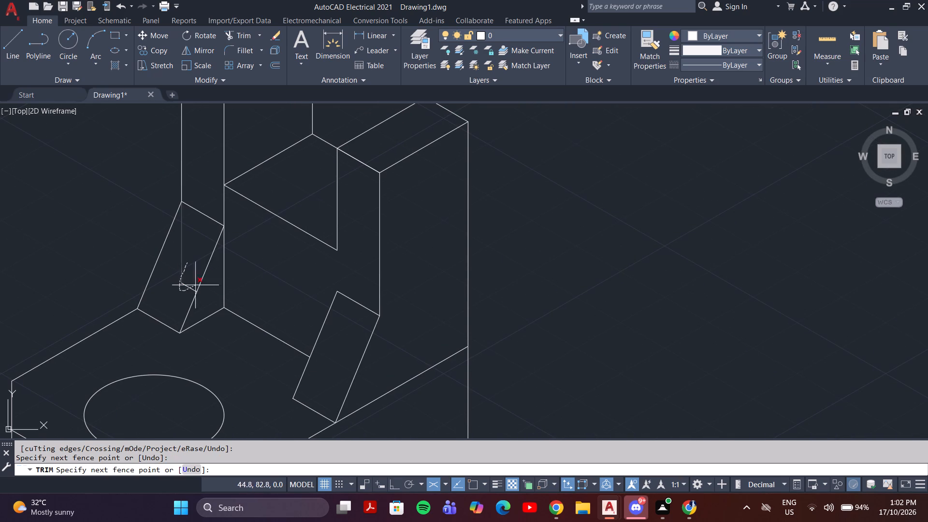
drag(203, 277, 194, 266)
scroll(213, 308, down, 1)
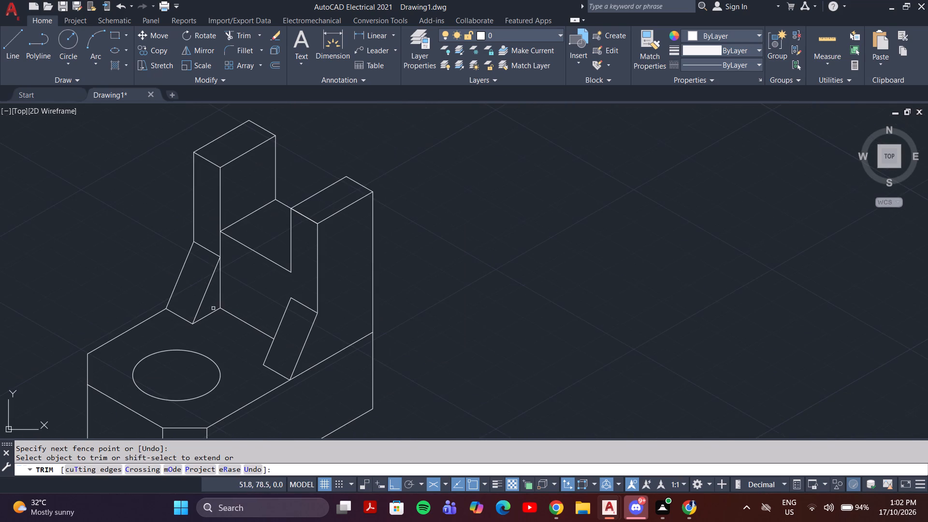
Trim the far upright's vertical edge segment between the slot floor and the top of its sloping block.
middle_drag(229, 299, 229, 342)
scroll(221, 304, up, 2)
drag(225, 280, 223, 276)
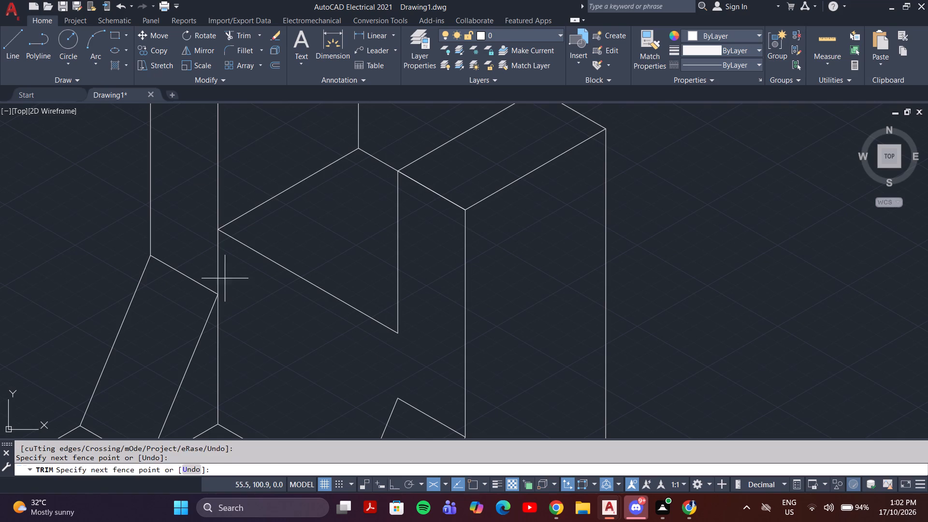
drag(223, 276, 210, 261)
scroll(219, 281, down, 2)
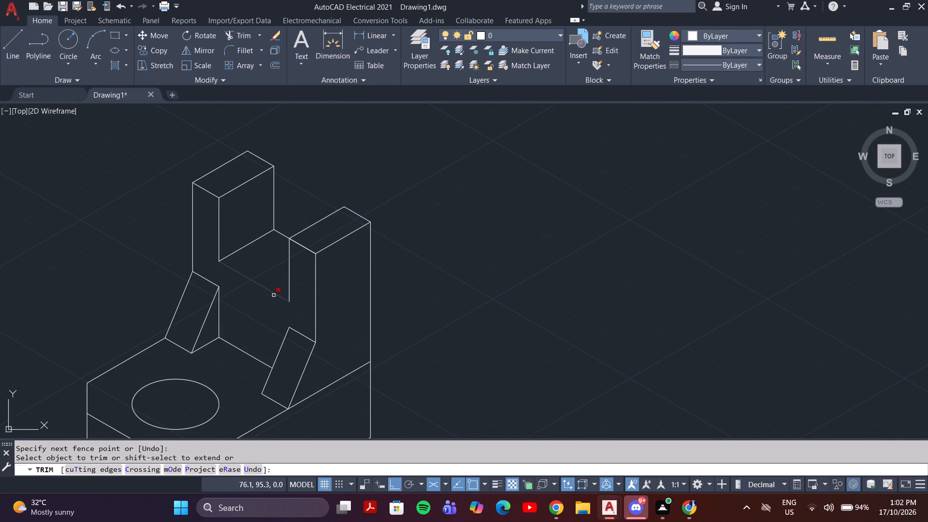
middle_drag(361, 303, 366, 241)
middle_drag(367, 273, 382, 250)
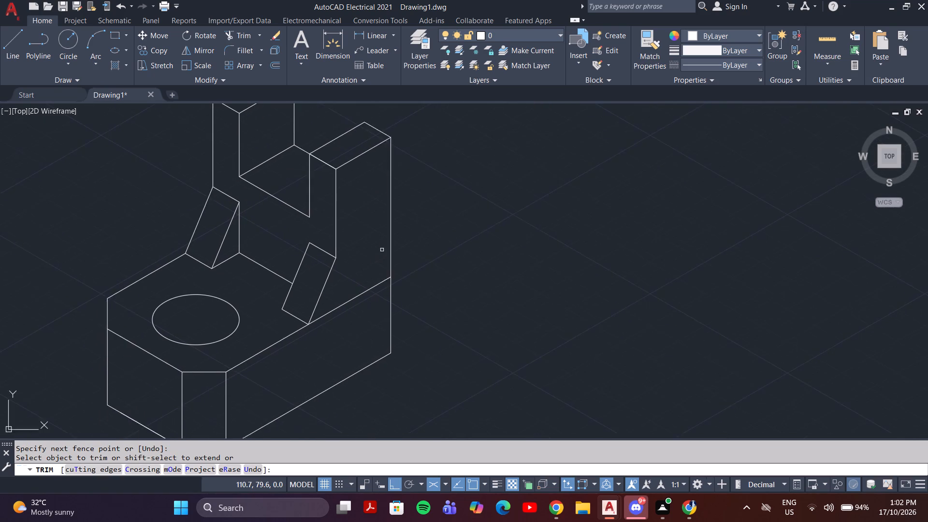
scroll(382, 250, down, 1)
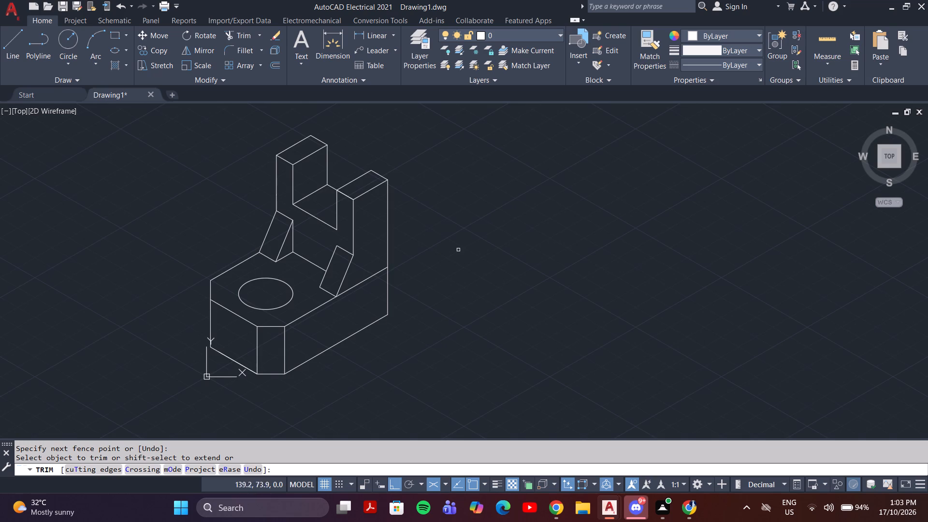
middle_drag(502, 257, 547, 227)
key(Escape)
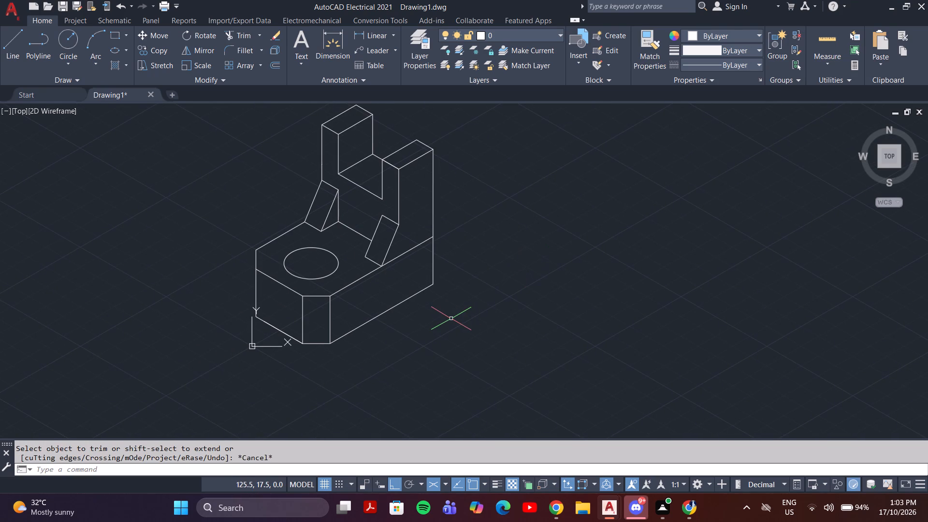
Set up a GR_CYLIN gradient hatch with dark green 19,103,52 and light green 215,235,210.
key(h)
key(Return)
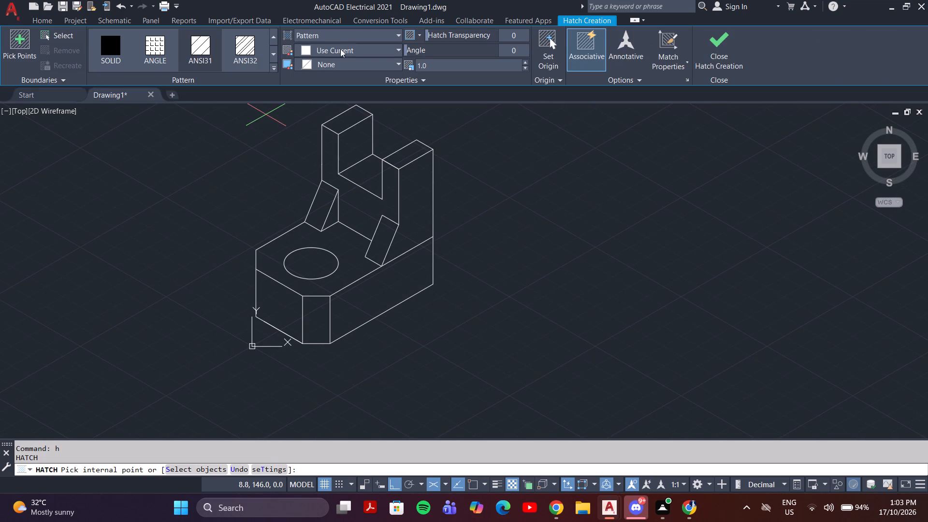
click(348, 34)
click(342, 69)
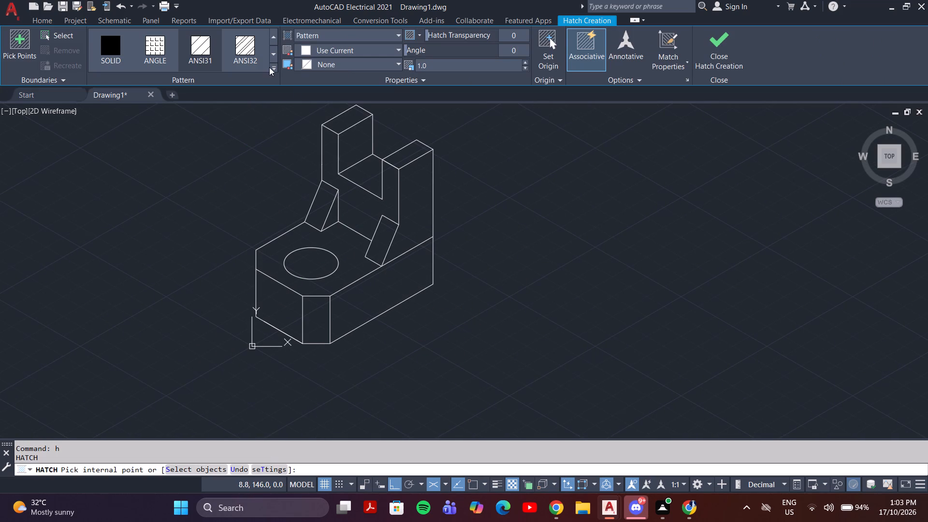
click(273, 66)
scroll(250, 97, down, 7)
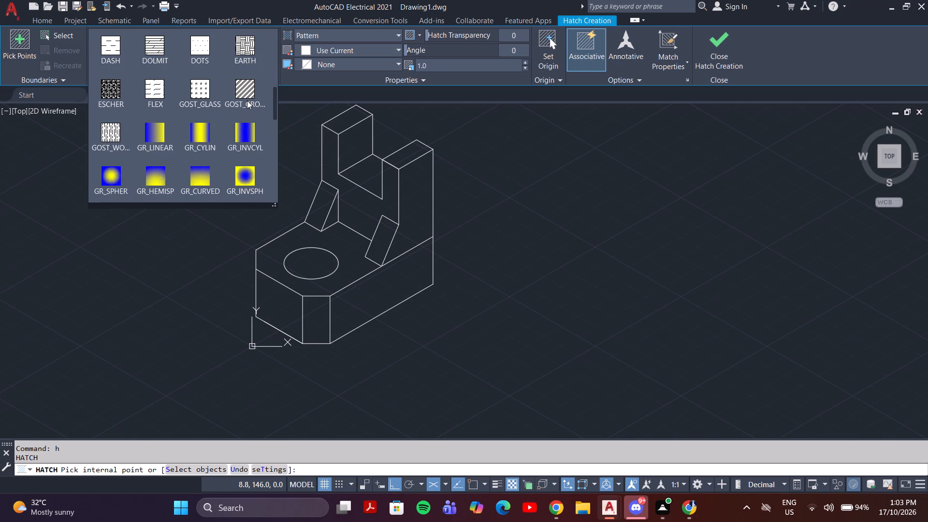
scroll(247, 101, down, 2)
scroll(247, 101, up, 1)
click(195, 91)
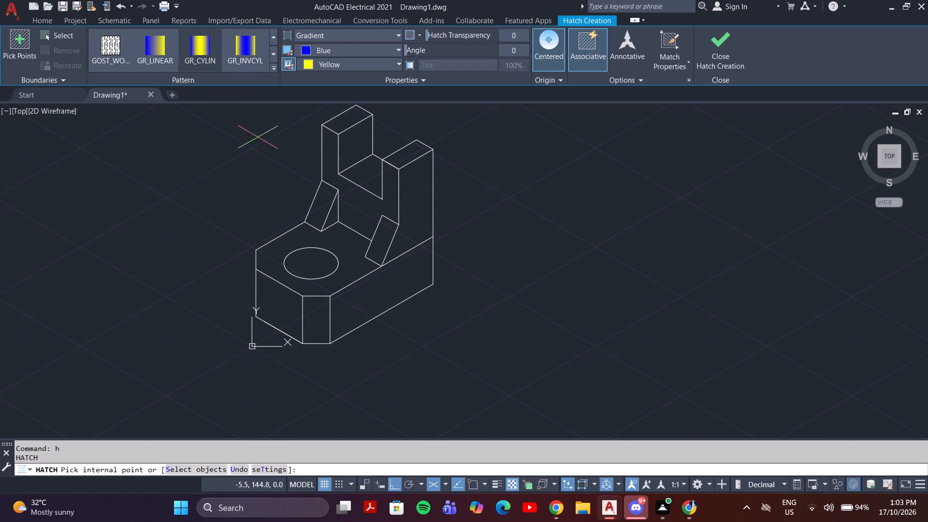
click(351, 50)
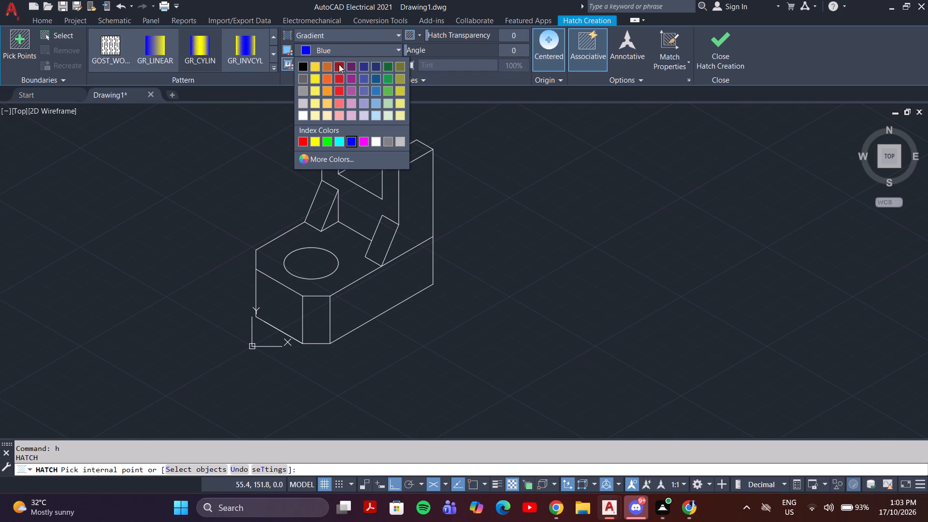
click(388, 65)
click(391, 62)
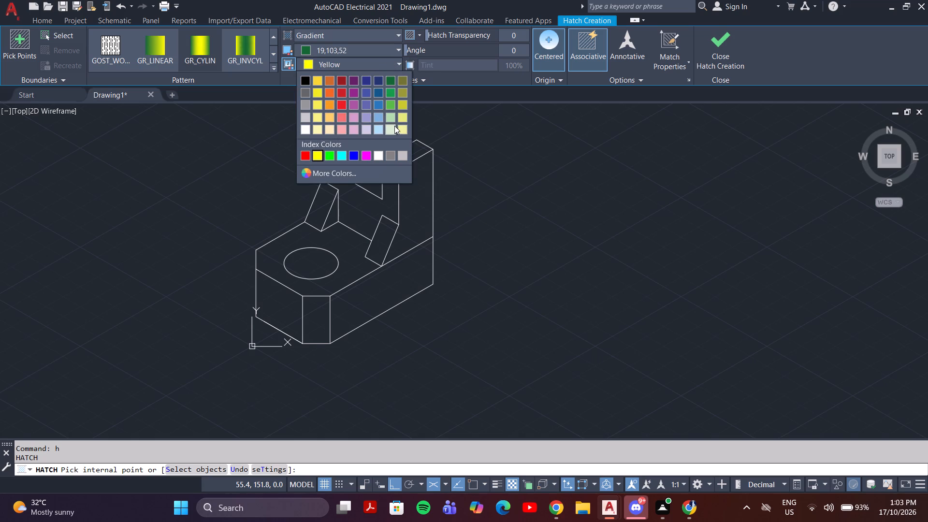
click(390, 125)
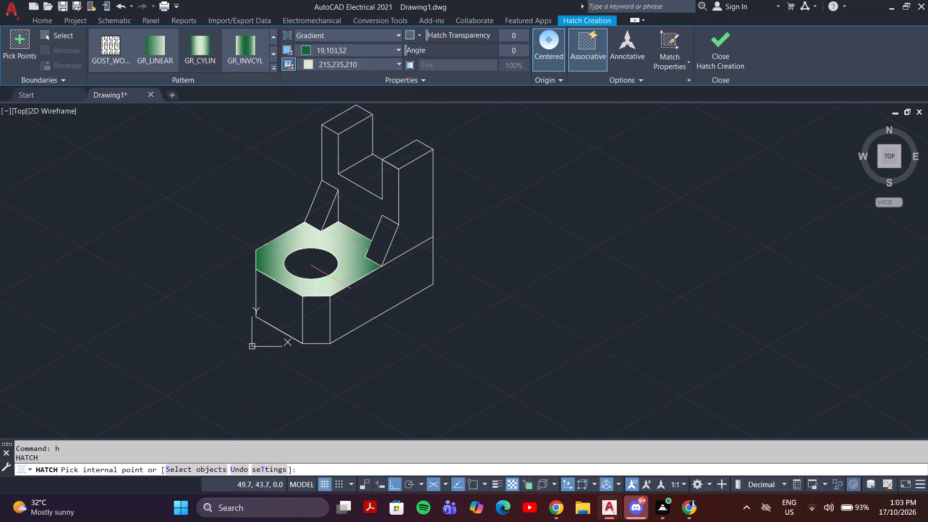
Fill the base's top face around the isocircle, the cut-corner face and the two adjoining side faces with the gradient.
click(330, 282)
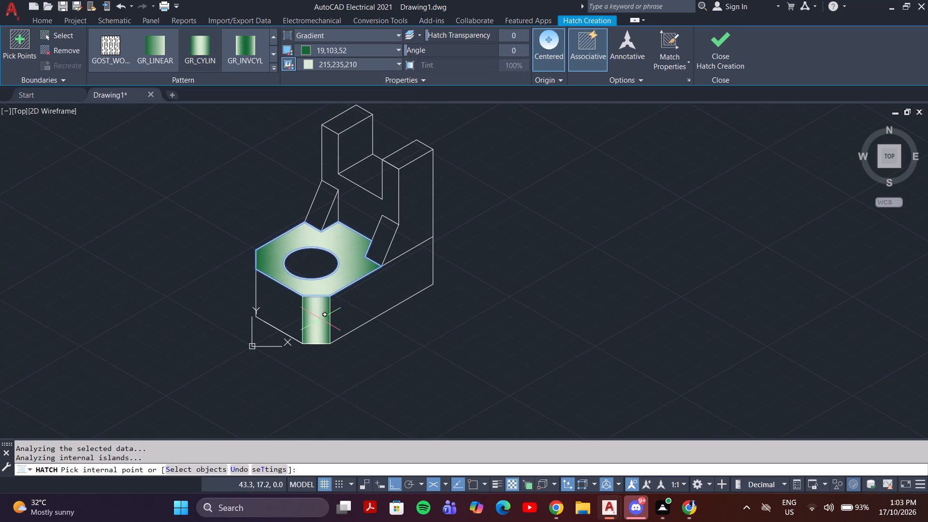
click(318, 322)
click(284, 312)
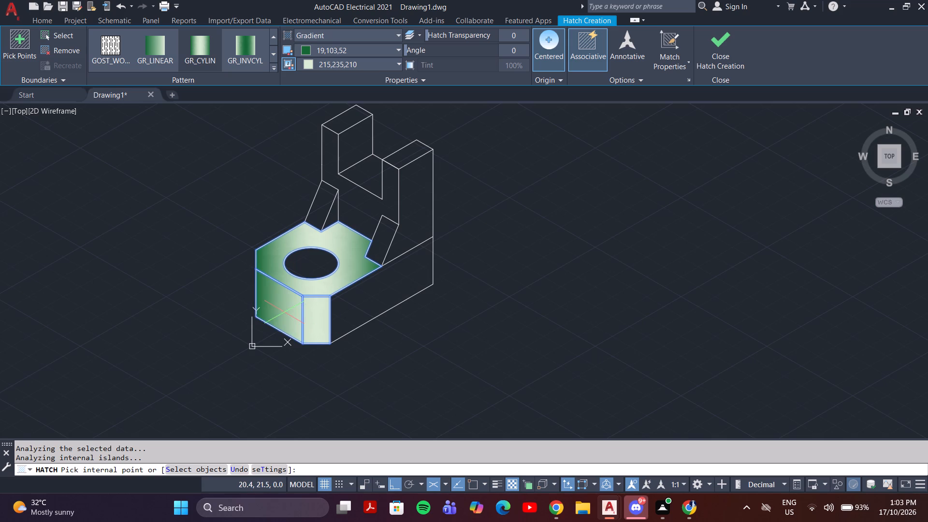
click(355, 297)
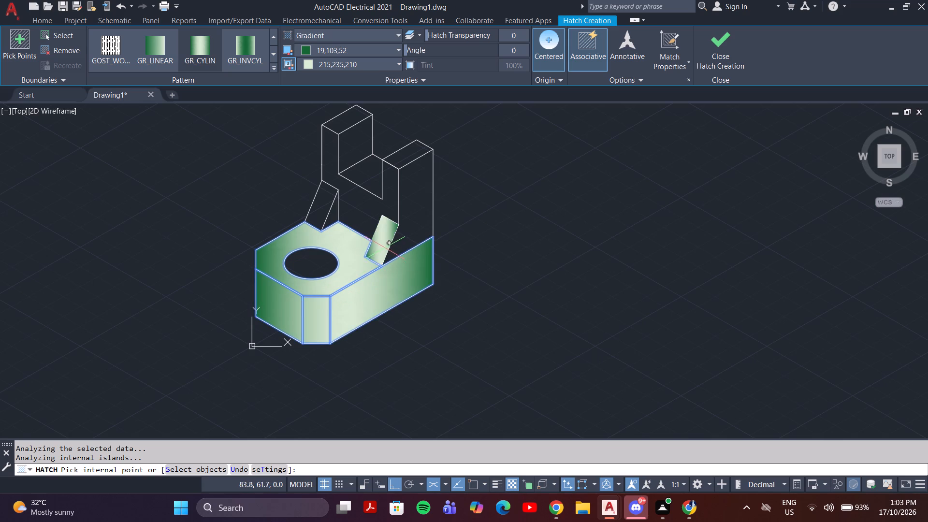
Fill both sloping faces, the near upright's side face, the uprights' front face and the far sloping block's triangular side with the gradient.
click(383, 248)
click(410, 213)
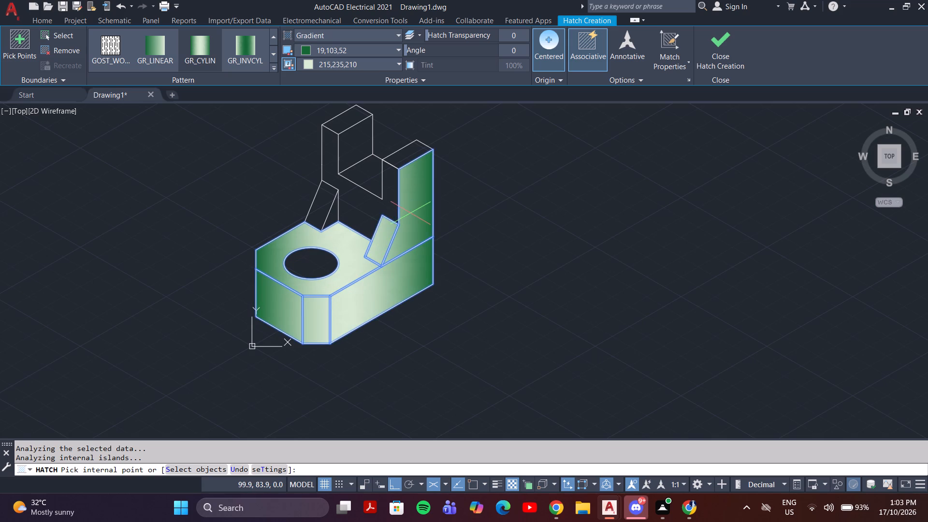
click(362, 217)
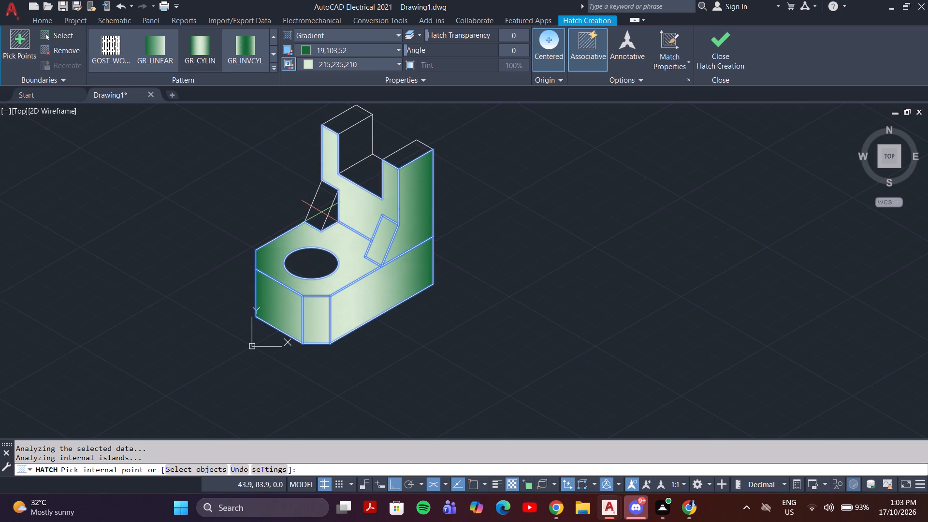
click(321, 212)
click(334, 223)
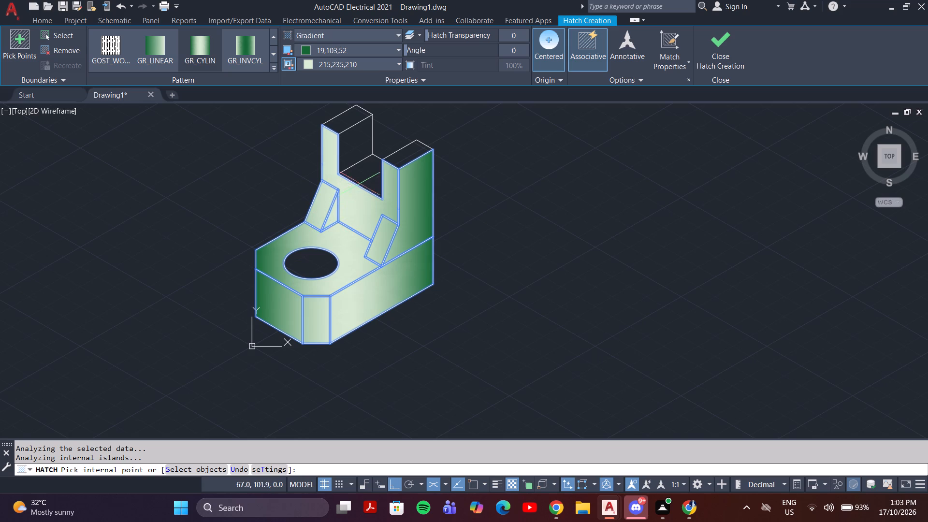
Fill the slot's floor and inner wall and the tops of both uprights with the gradient, completing the hatch.
click(363, 176)
click(355, 144)
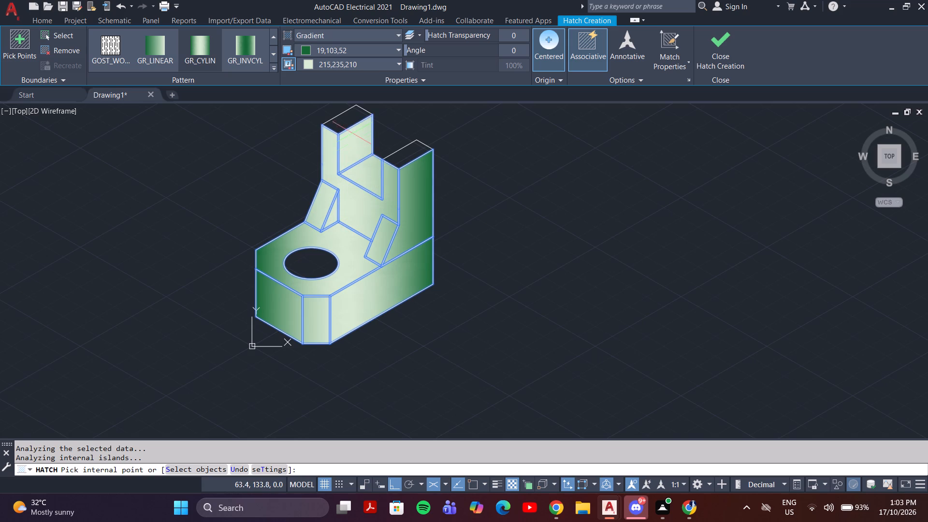
click(344, 124)
click(404, 155)
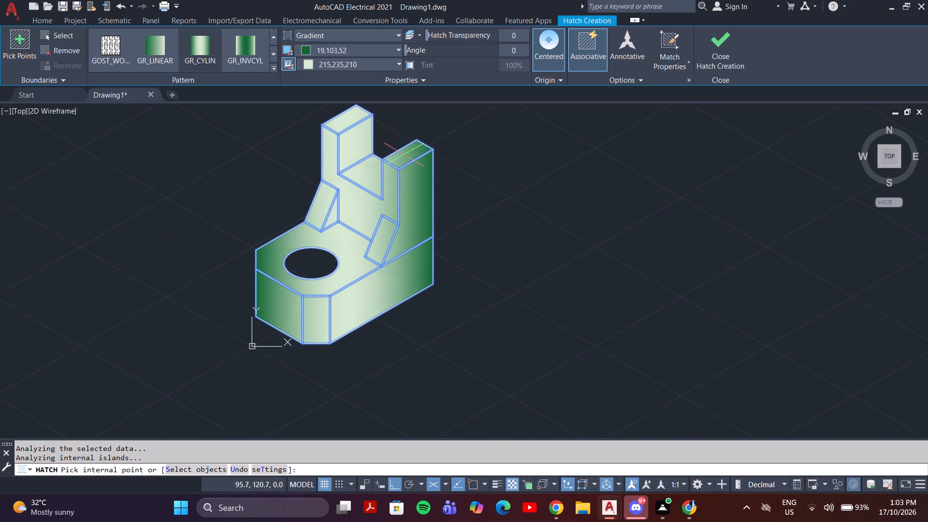
key(Return)
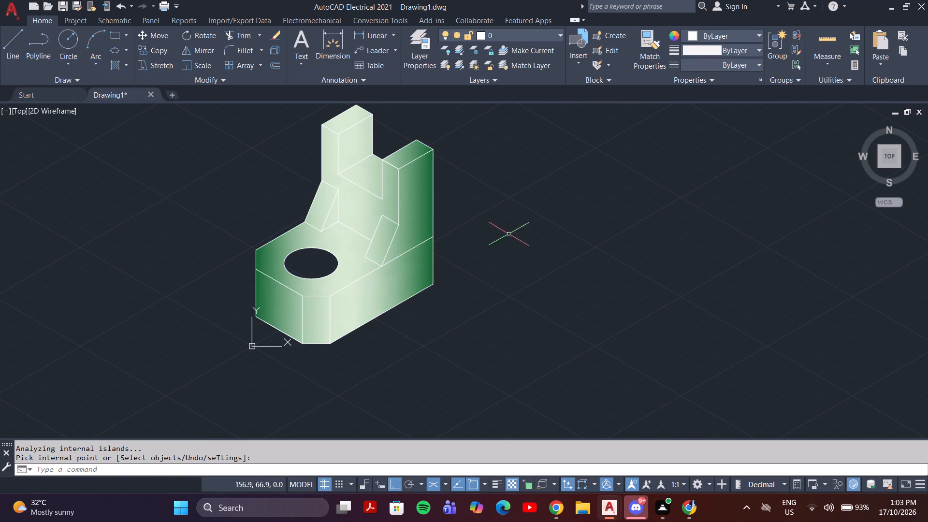
Select the entire isometric object, including its outlines and gradient fills, and set its colour to black 0,0,0.
scroll(507, 216, down, 1)
middle_drag(502, 232, 559, 268)
scroll(533, 275, up, 1)
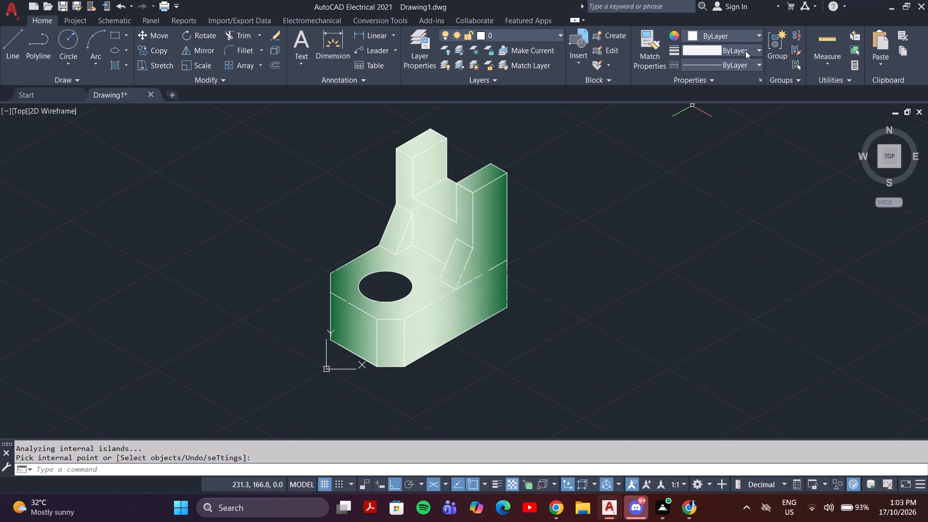
click(749, 37)
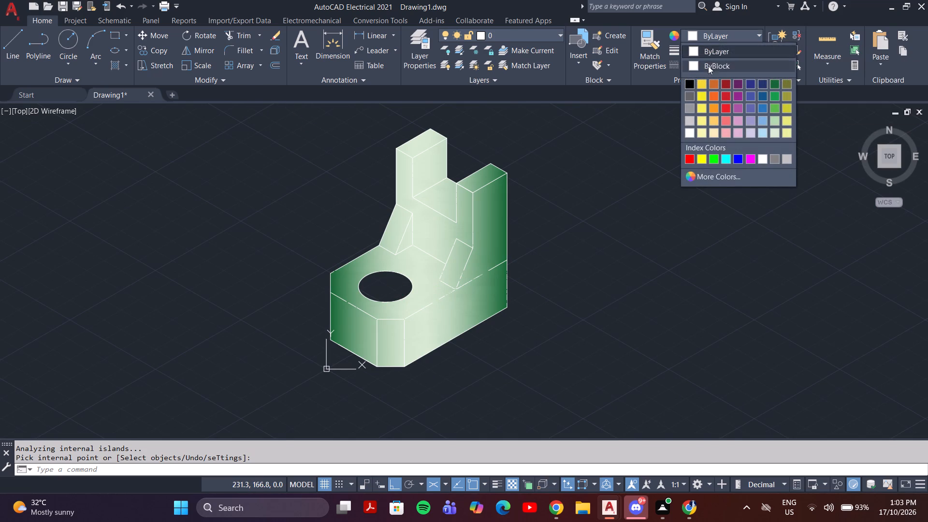
key(Escape)
click(579, 114)
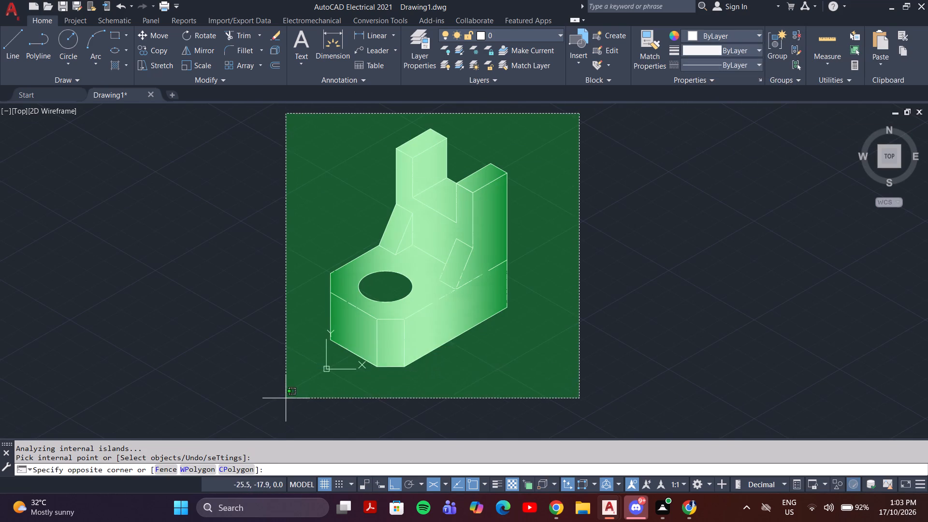
click(285, 398)
click(734, 31)
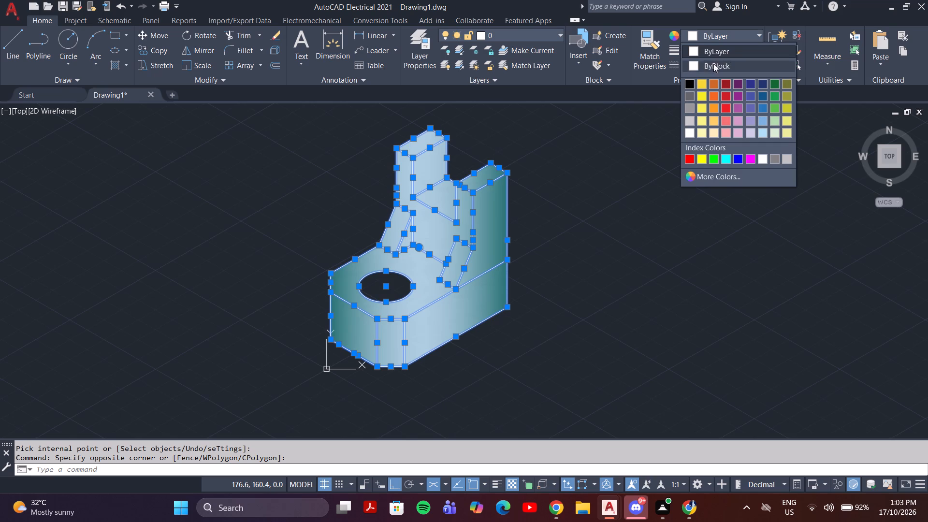
click(691, 84)
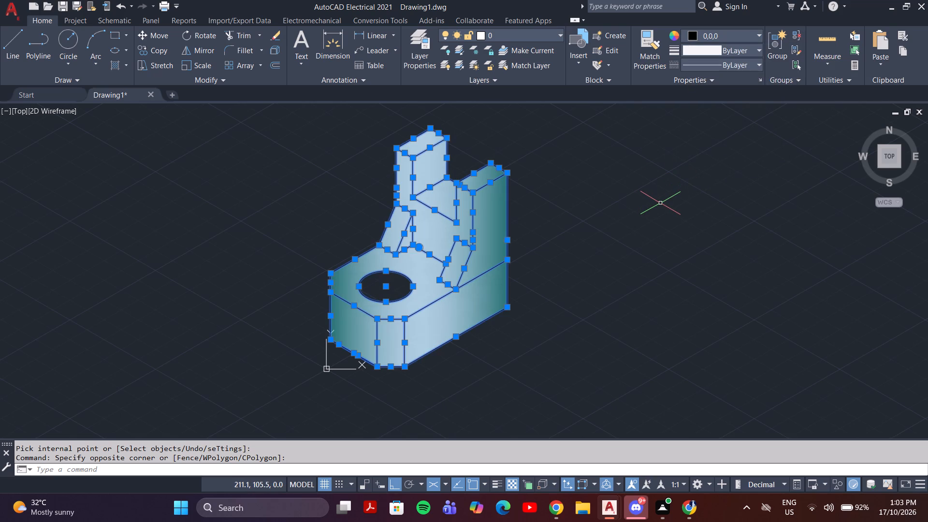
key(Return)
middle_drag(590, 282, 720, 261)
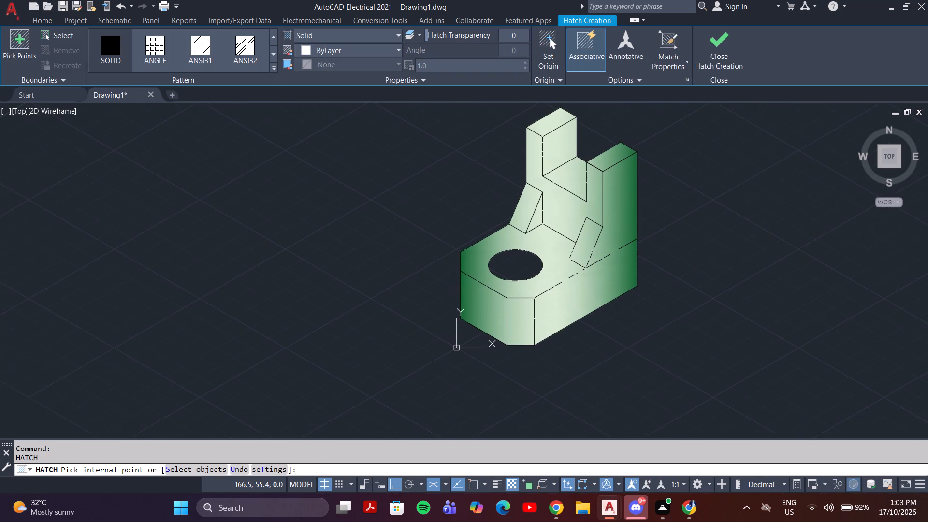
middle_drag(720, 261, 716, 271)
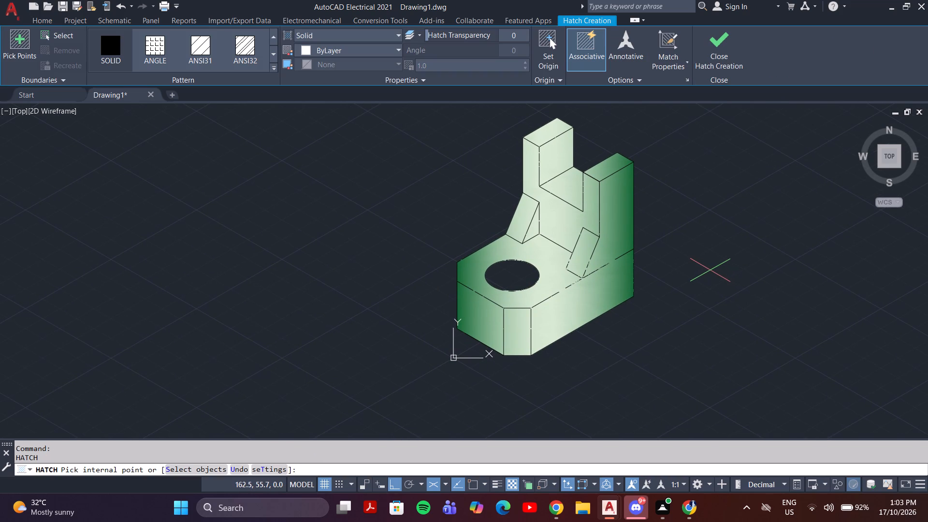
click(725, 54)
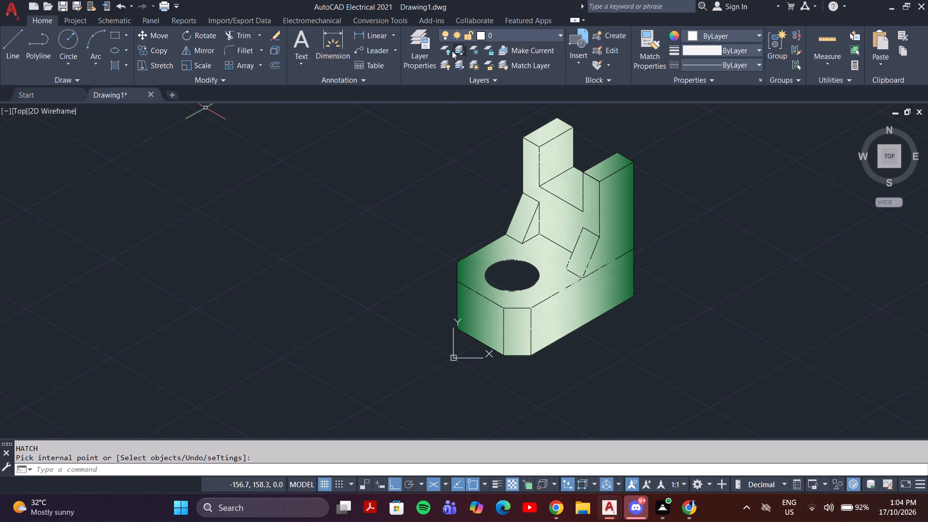
Fill the inside of the isocircle on the base's top face with a GR_LINEAR gradient hatch.
key(h)
key(Return)
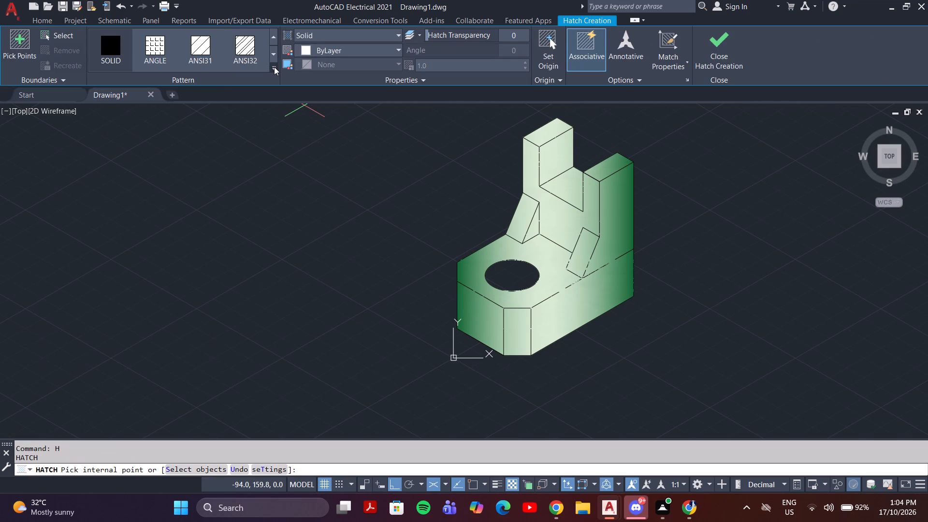
click(274, 67)
scroll(233, 132, down, 4)
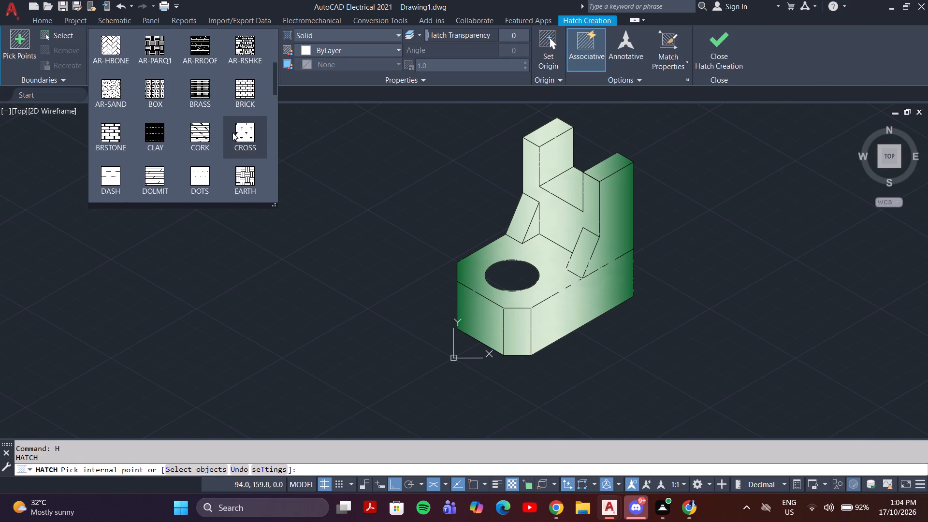
scroll(232, 132, down, 4)
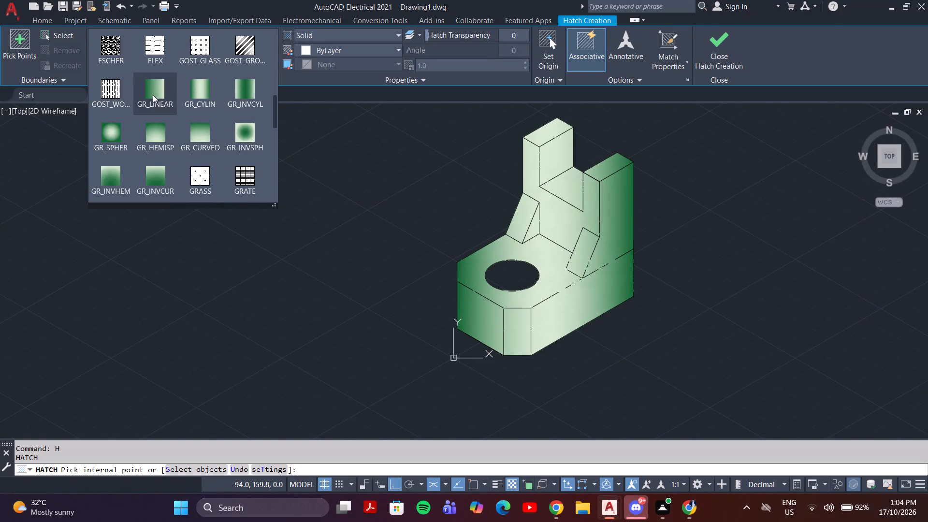
click(153, 94)
click(521, 273)
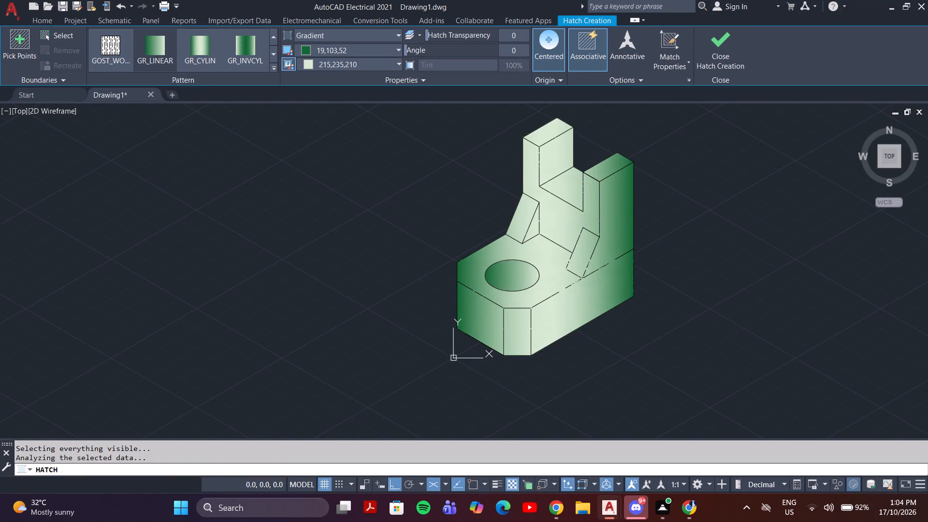
key(Return)
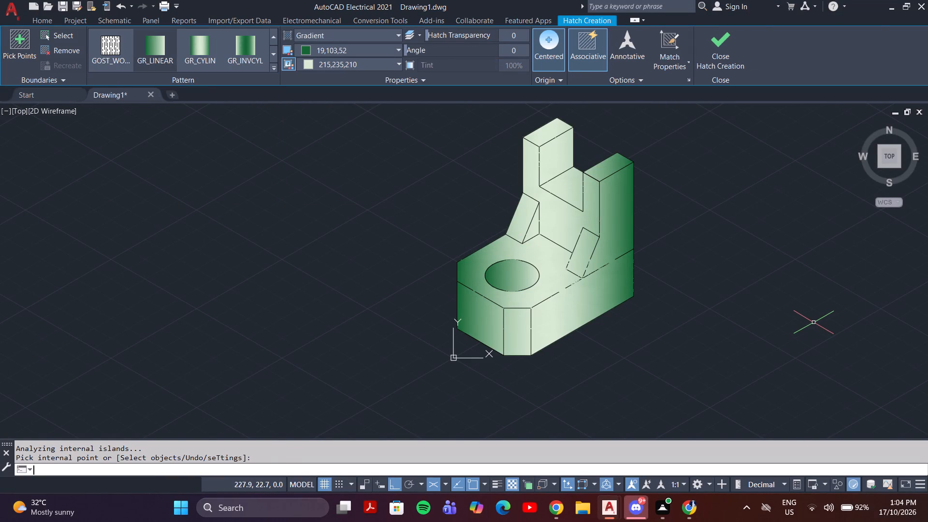
middle_drag(763, 291, 746, 284)
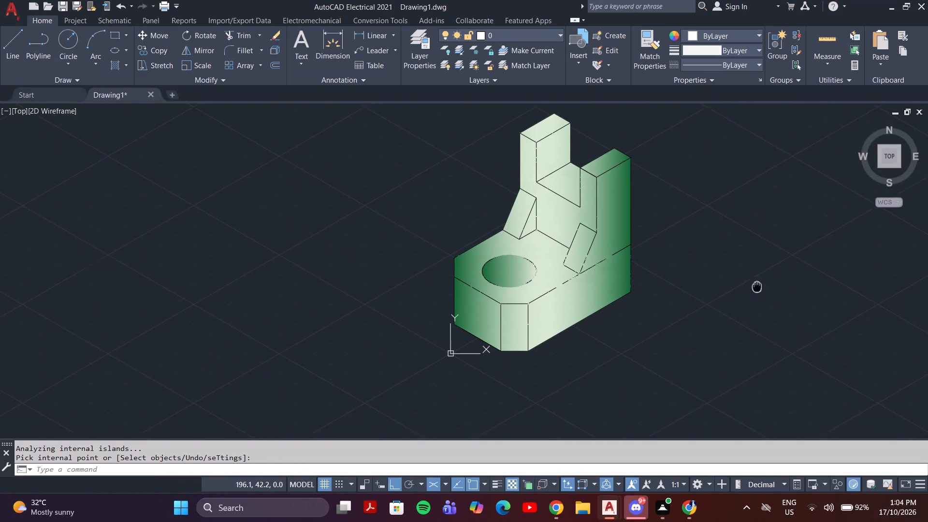
middle_drag(746, 284, 719, 278)
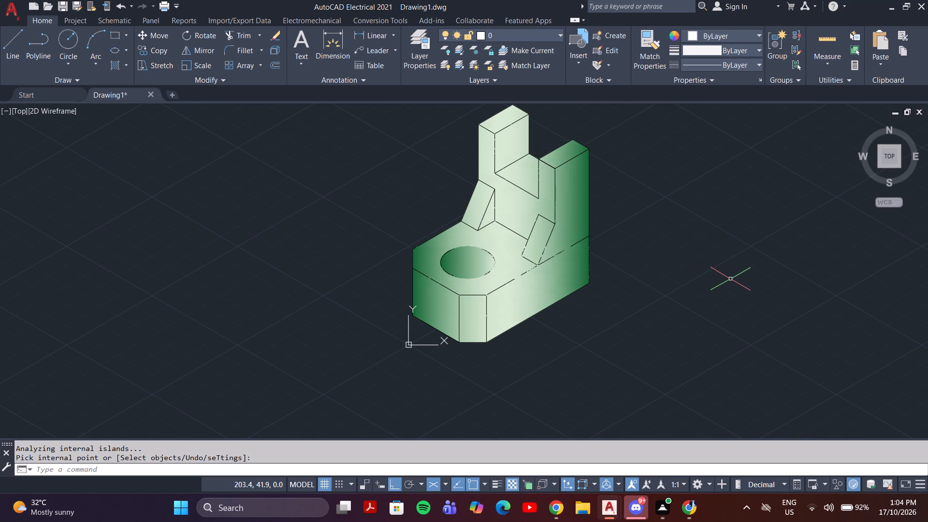